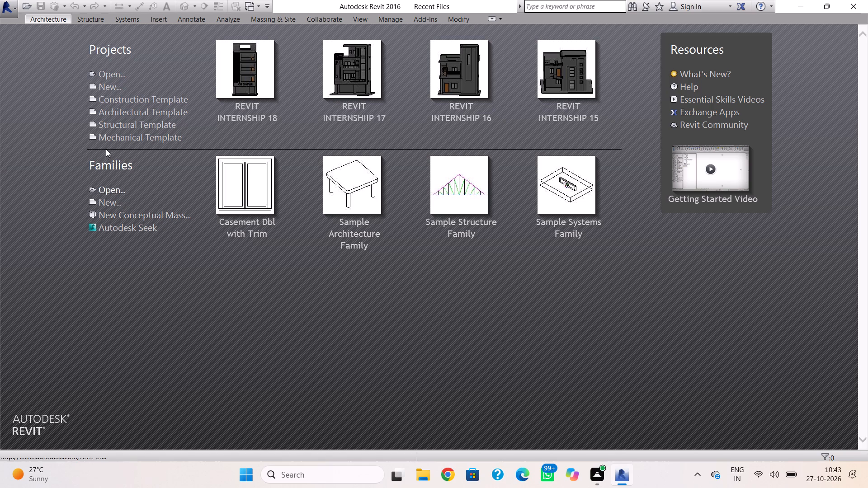
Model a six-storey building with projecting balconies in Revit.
Start a new project from the Architectural Template.
{"action": "left_click", "coordinate": [117, 113]}
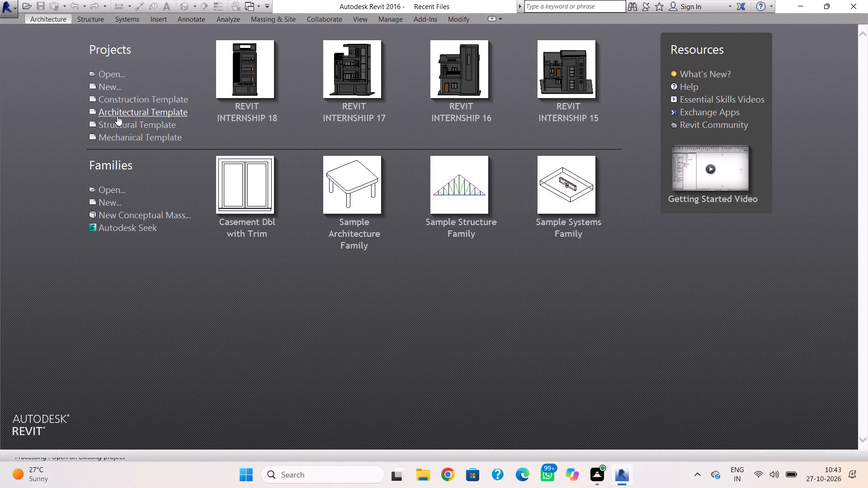
{"action": "left_click", "coordinate": [117, 116]}
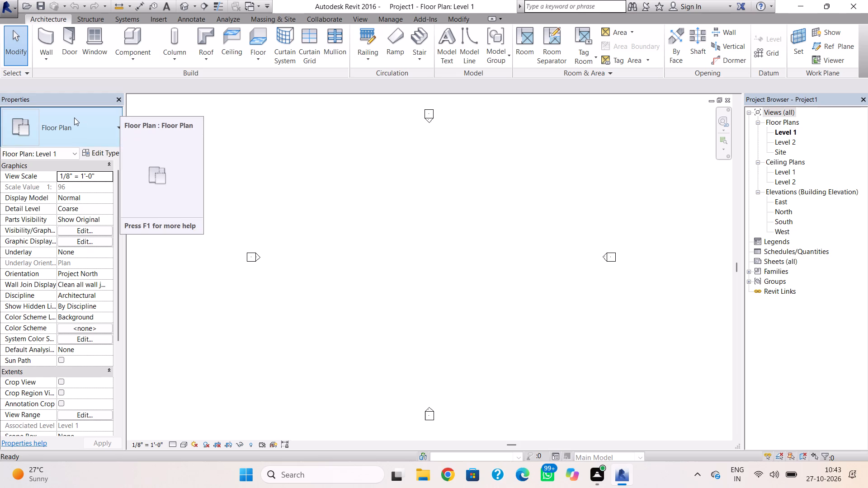
Draw a rectangle of Generic - 8" walls on Level 1, about 48' by 40', with an unconnected height of 12'.
{"action": "left_click", "coordinate": [49, 38]}
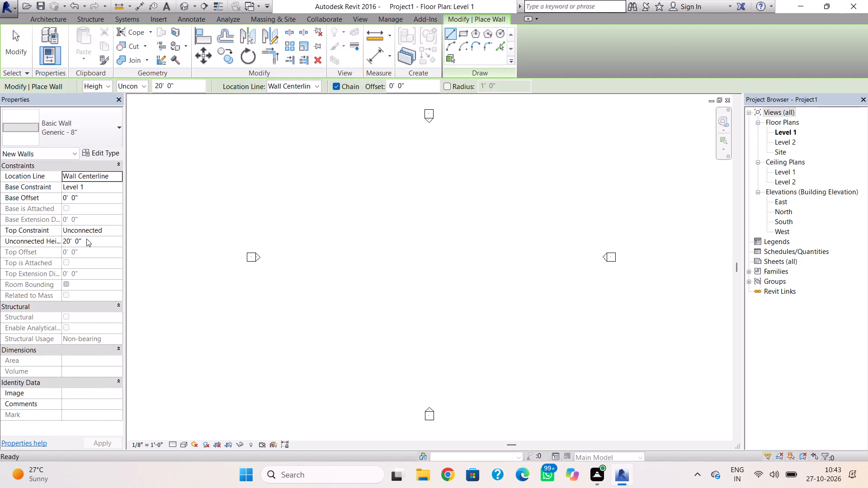
{"action": "left_click", "coordinate": [86, 239]}
{"action": "left_click_drag", "start_coordinate": [86, 239], "coordinate": [50, 244]}
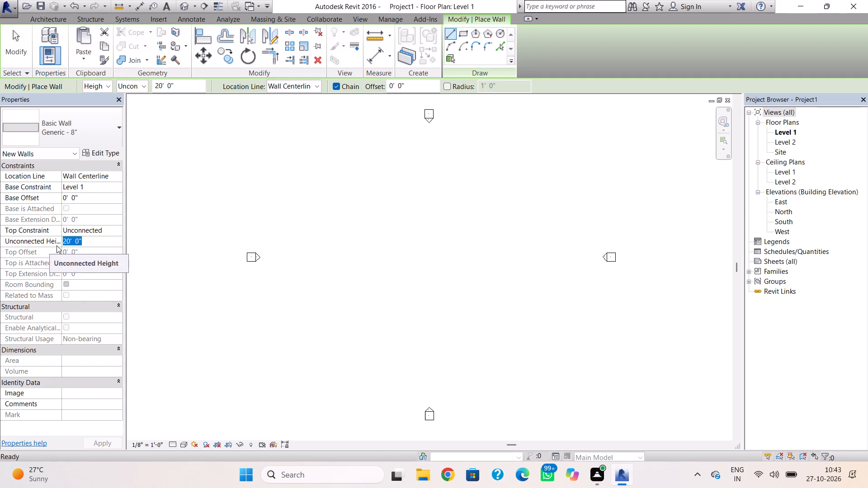
{"action": "type", "text": "12"}
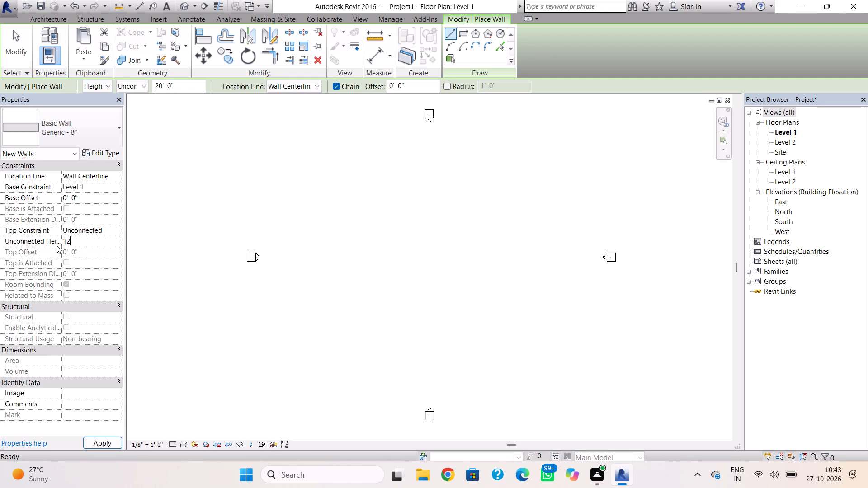
{"action": "key", "text": "apostrophe"}
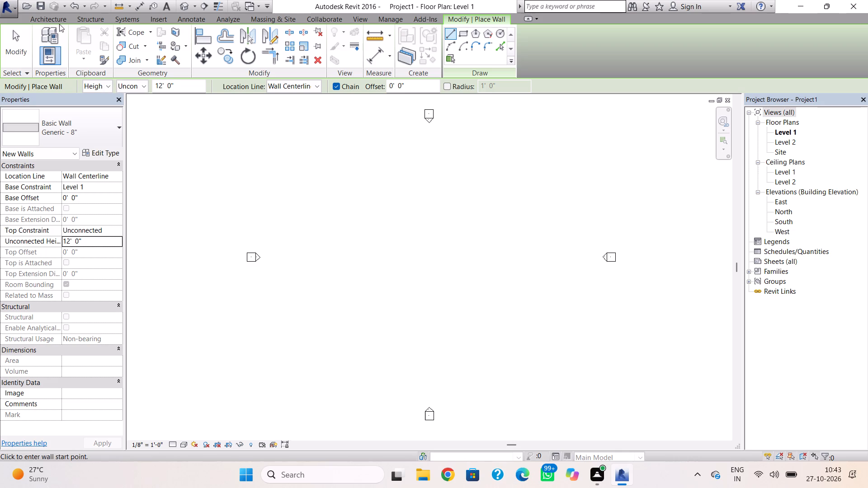
{"action": "left_click", "coordinate": [467, 30]}
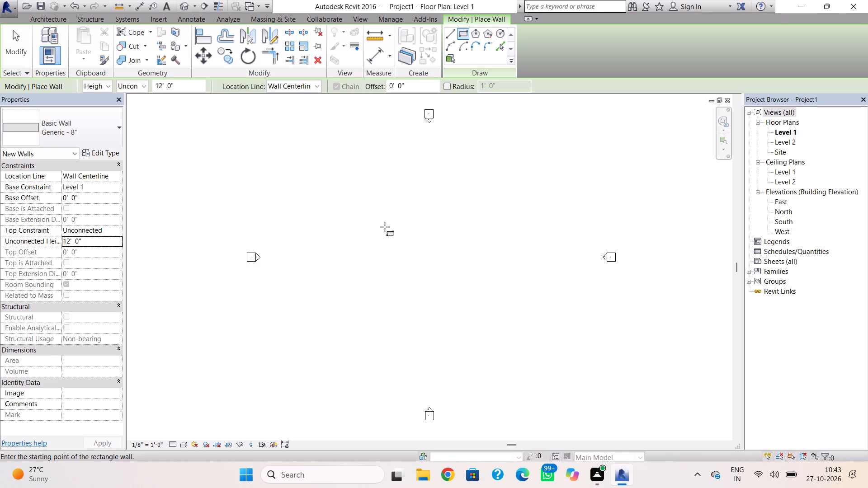
{"action": "left_click", "coordinate": [377, 201]}
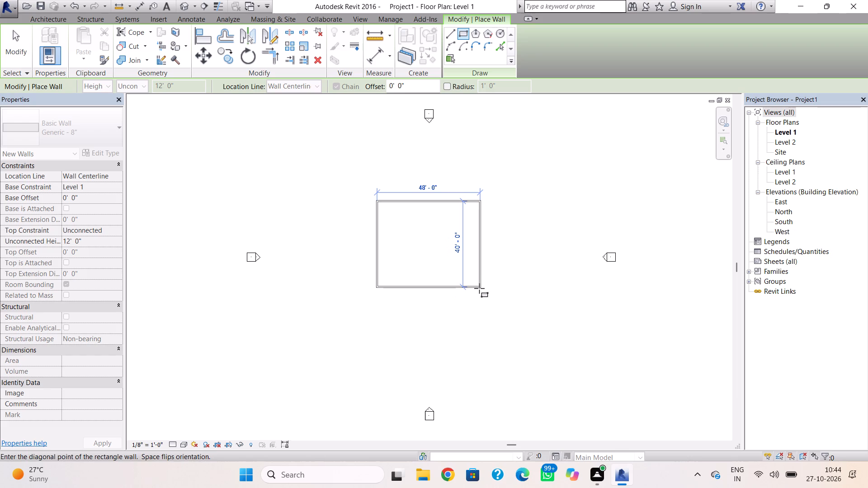
{"action": "left_click", "coordinate": [479, 288]}
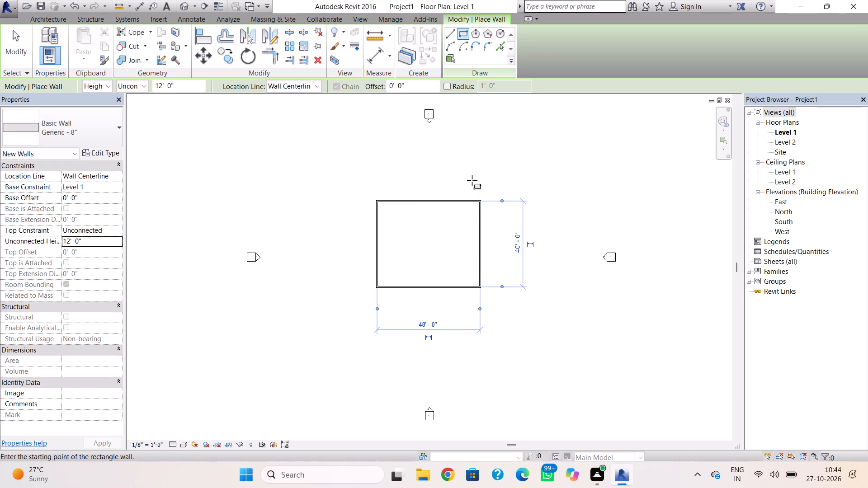
{"action": "key", "text": "Escape"}
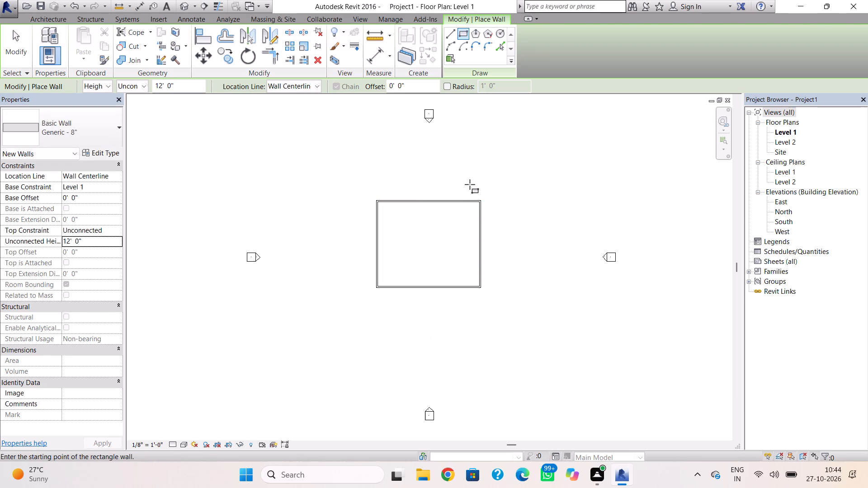
{"action": "key", "text": "Escape"}
{"action": "left_click_drag", "start_coordinate": [489, 188], "coordinate": [359, 323]}
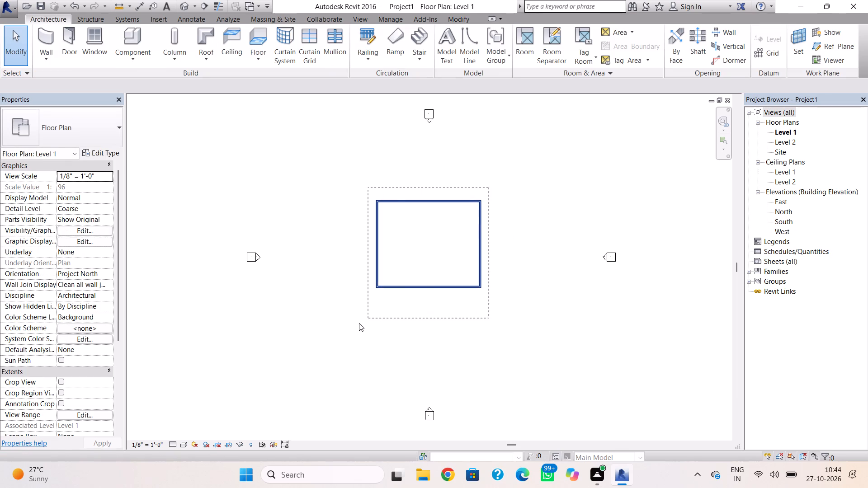
{"action": "left_click_drag", "start_coordinate": [359, 323], "coordinate": [352, 328]}
{"action": "key", "text": "Escape"}
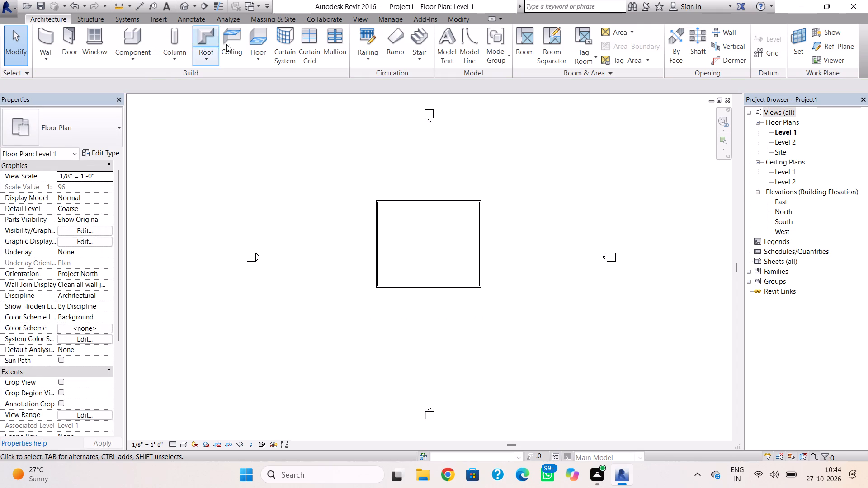
Create a Generic - 12" floor on Level 1 from a rectangular boundary about 60' by 56' surrounding the walls.
{"action": "left_click", "coordinate": [269, 42]}
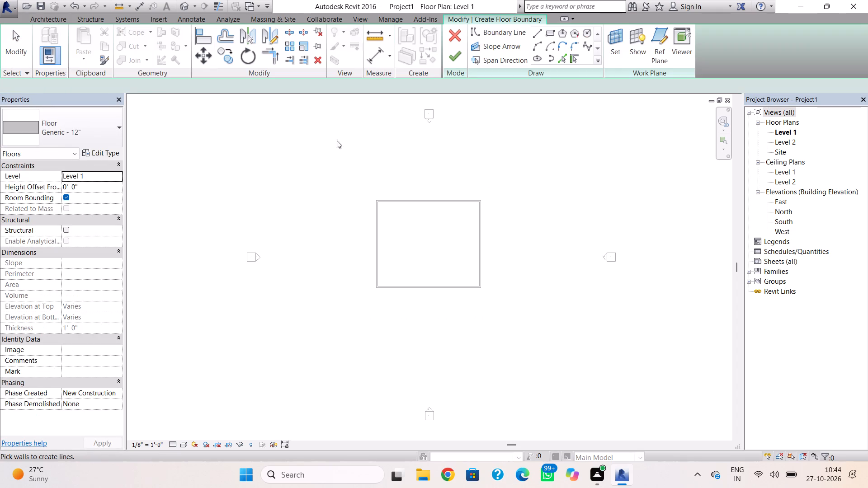
{"action": "left_click", "coordinate": [544, 36]}
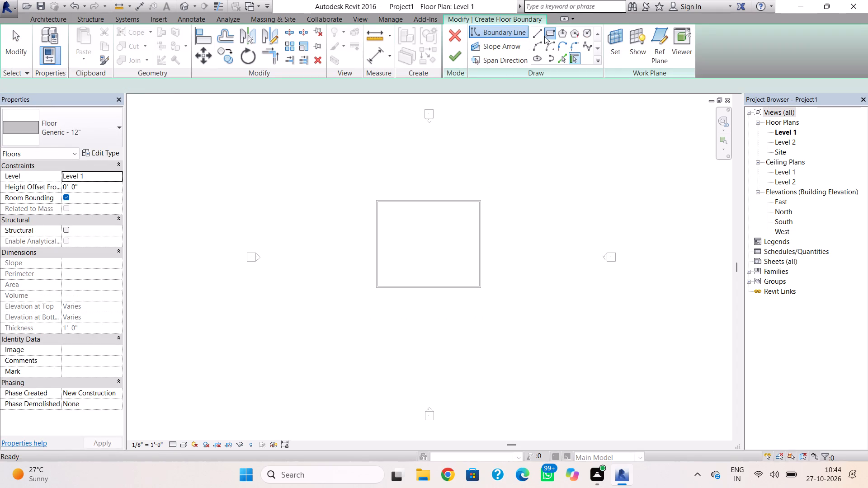
{"action": "left_click", "coordinate": [366, 188]}
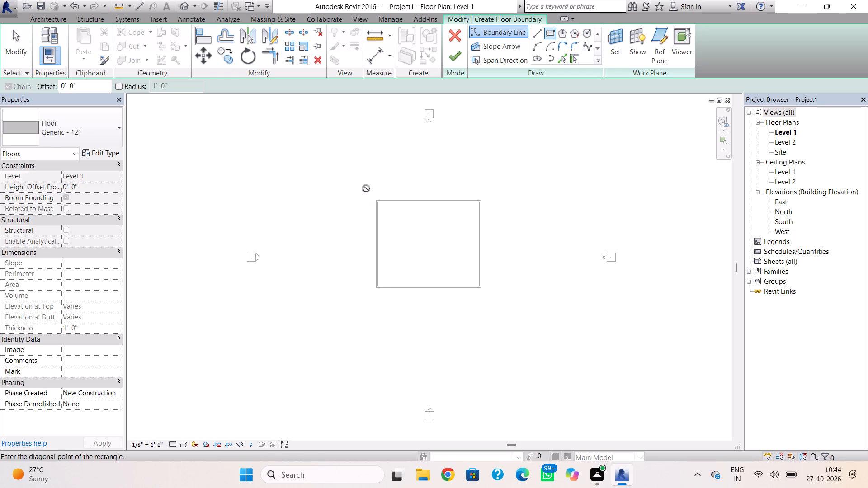
{"action": "left_click", "coordinate": [493, 307]}
{"action": "key", "text": "Escape"}
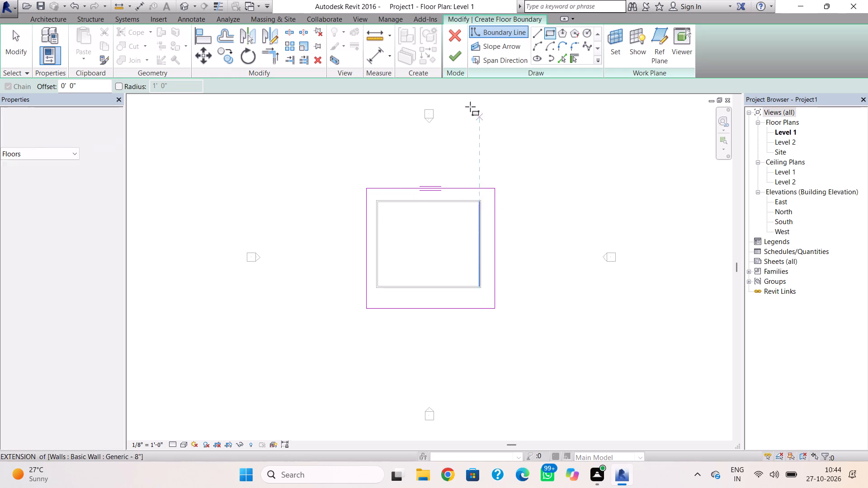
{"action": "left_click", "coordinate": [459, 63]}
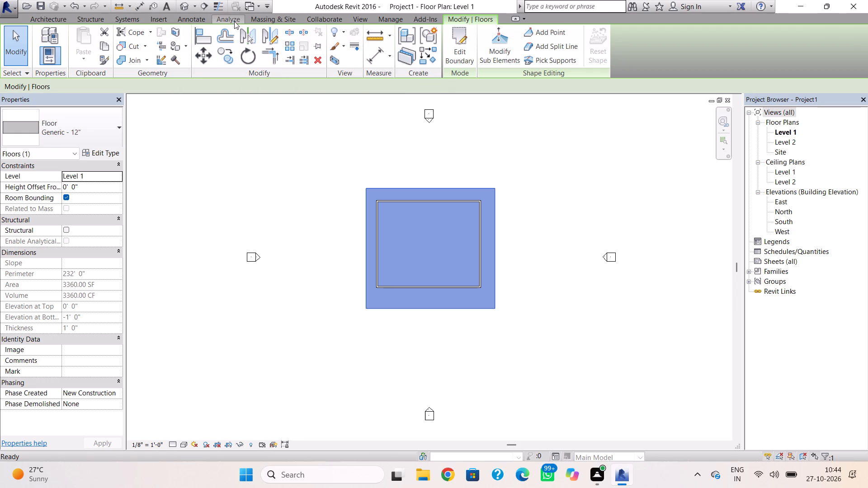
Sketch a rectangular roof footprint without defined slopes, based on Level 2, about 51'-6" by 49' around the walls.
{"action": "left_click", "coordinate": [70, 21]}
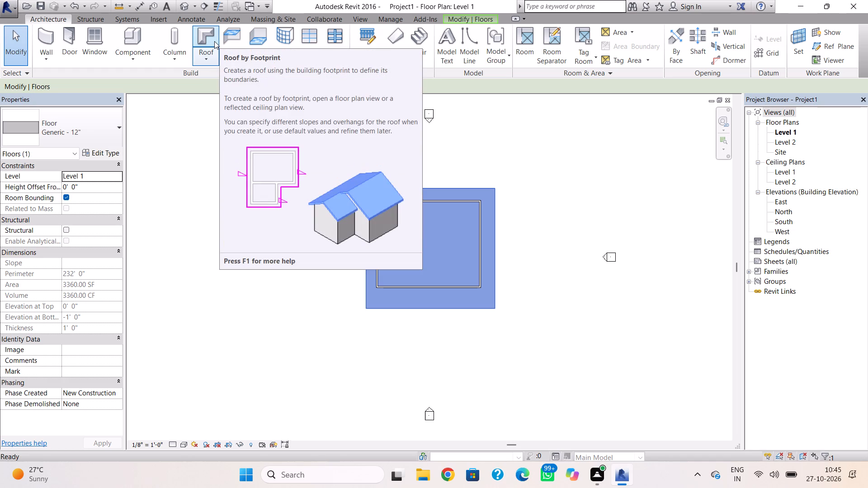
{"action": "left_click", "coordinate": [214, 41]}
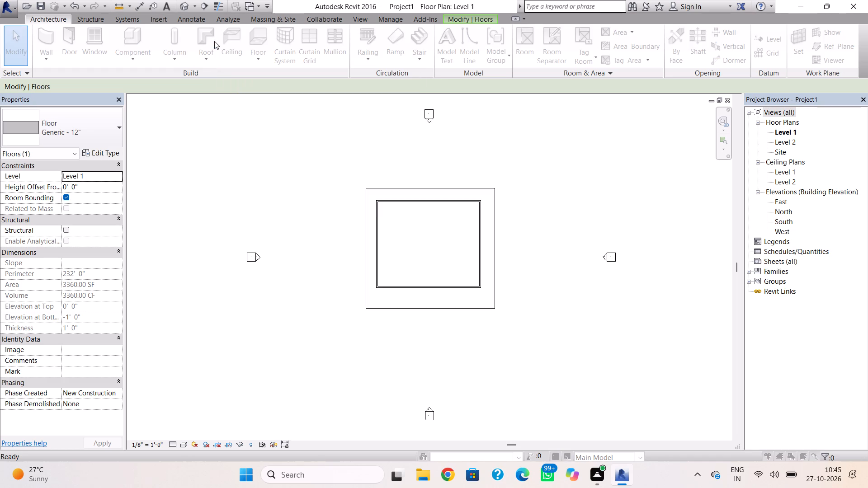
{"action": "left_click", "coordinate": [434, 259]}
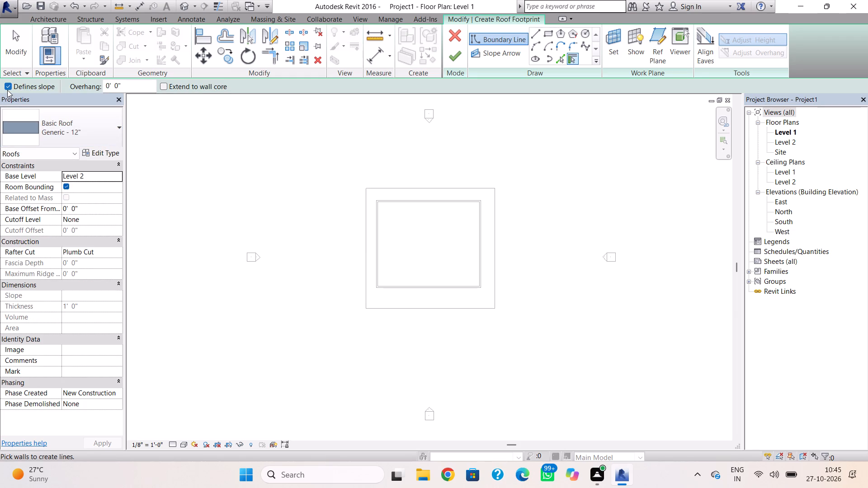
{"action": "left_click", "coordinate": [7, 90]}
{"action": "left_click", "coordinate": [543, 29]}
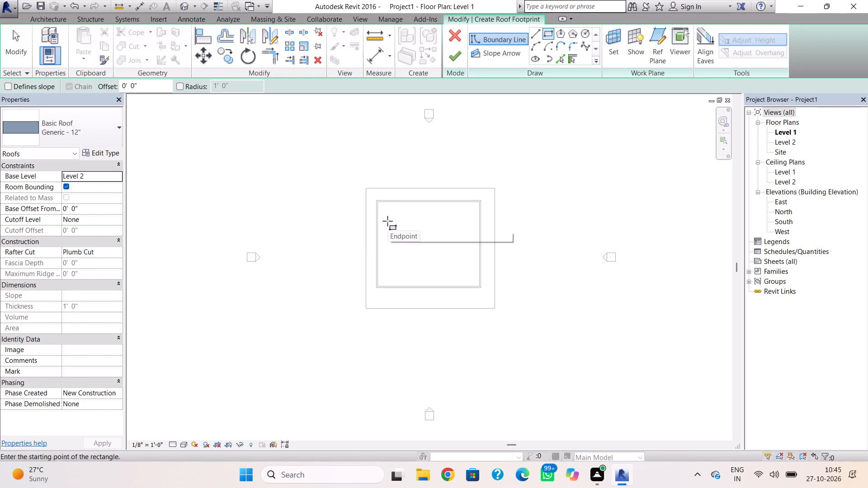
{"action": "scroll", "coordinate": [387, 221], "scroll_direction": "up", "scroll_amount": 1}
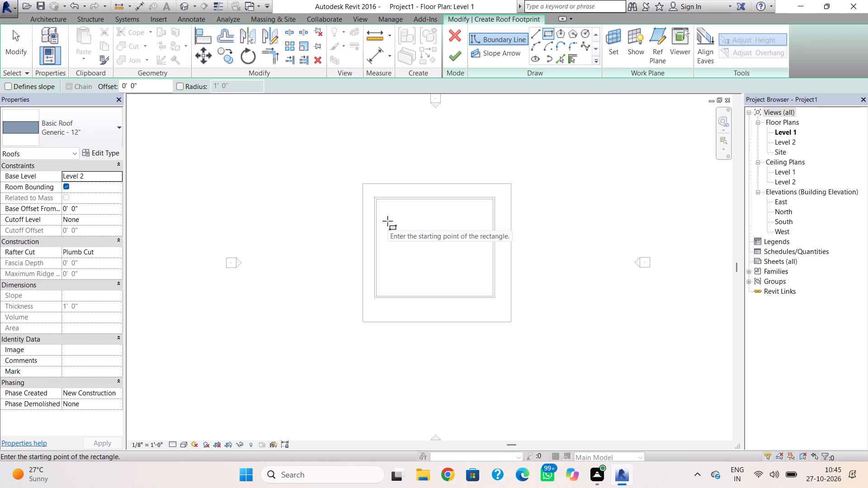
{"action": "scroll", "coordinate": [387, 221], "scroll_direction": "up", "scroll_amount": 1}
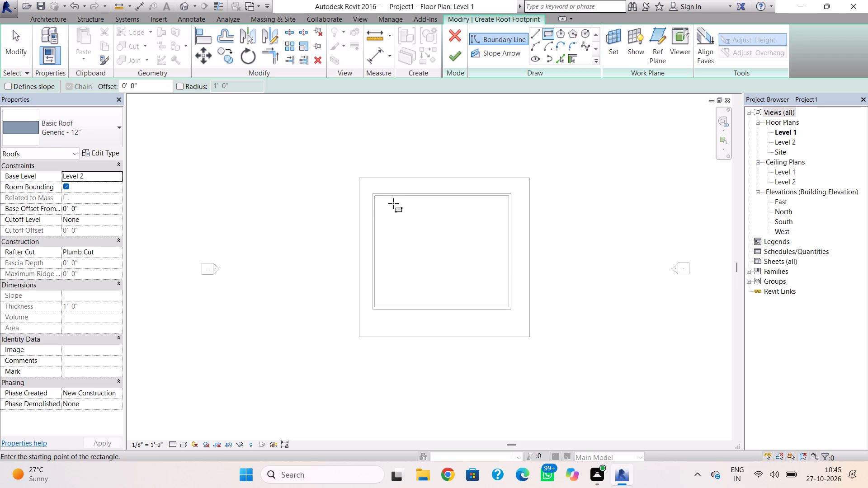
{"action": "left_click", "coordinate": [368, 187]}
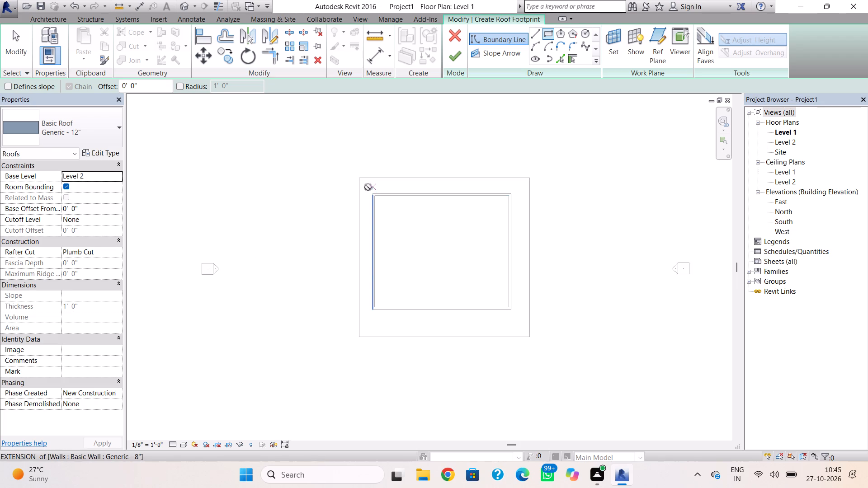
{"action": "left_click", "coordinate": [519, 326]}
{"action": "key", "text": "Escape"}
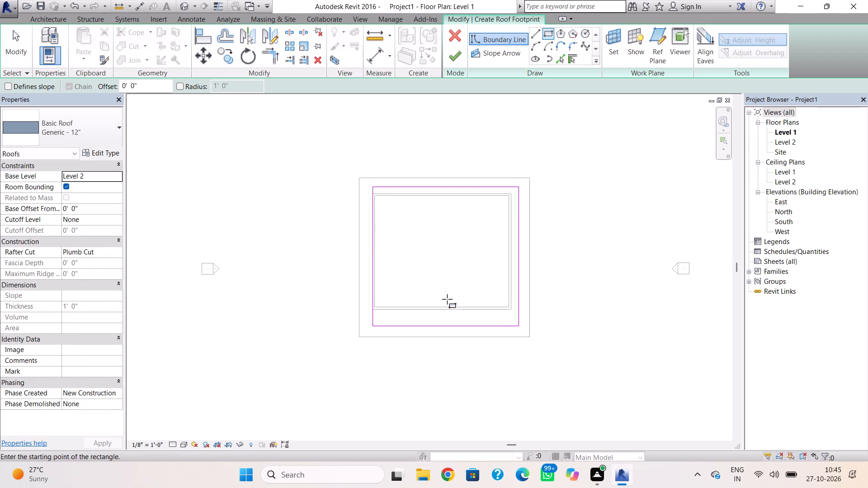
{"action": "key", "text": "Escape"}
Move the footprint's west edge outward to about 2'-4" from the wall and finish the roof.
{"action": "left_click", "coordinate": [373, 280]}
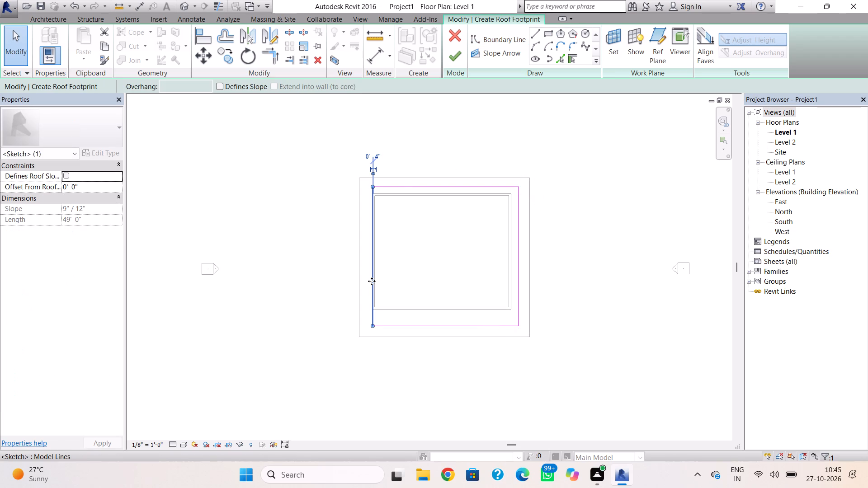
{"action": "key", "text": "Left"}
{"action": "key", "text": "Left"}
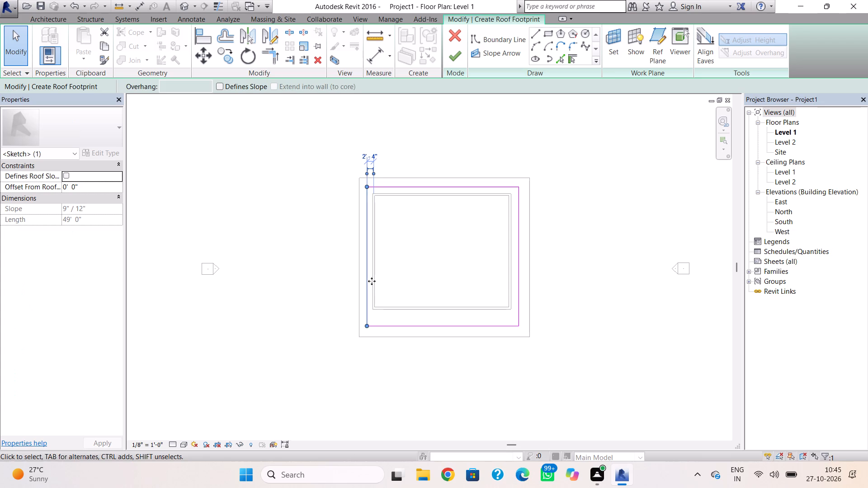
{"action": "key", "text": "Escape"}
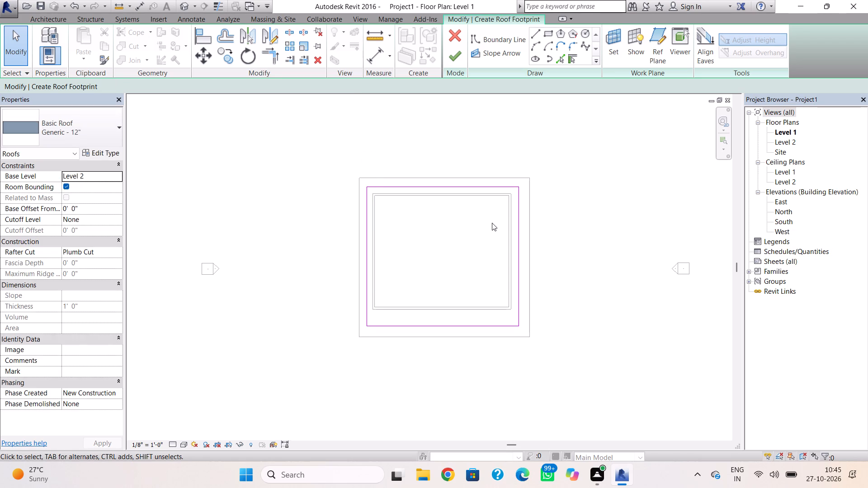
{"action": "left_click", "coordinate": [459, 63]}
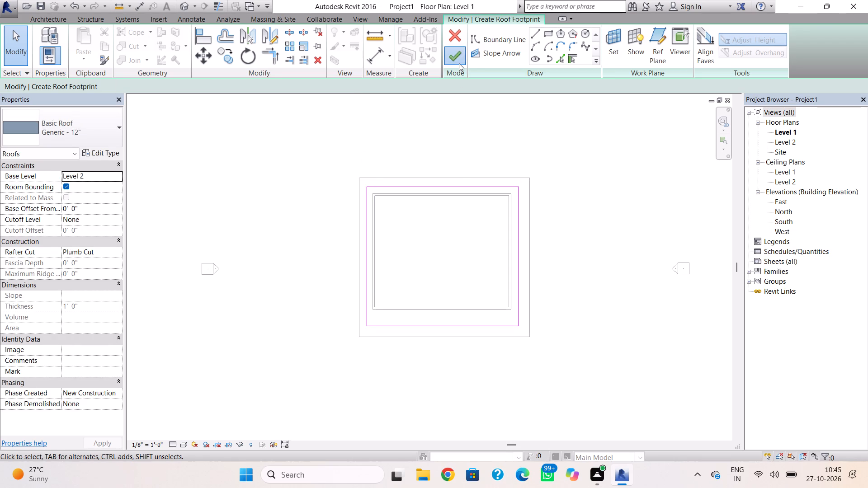
{"action": "left_click", "coordinate": [463, 239]}
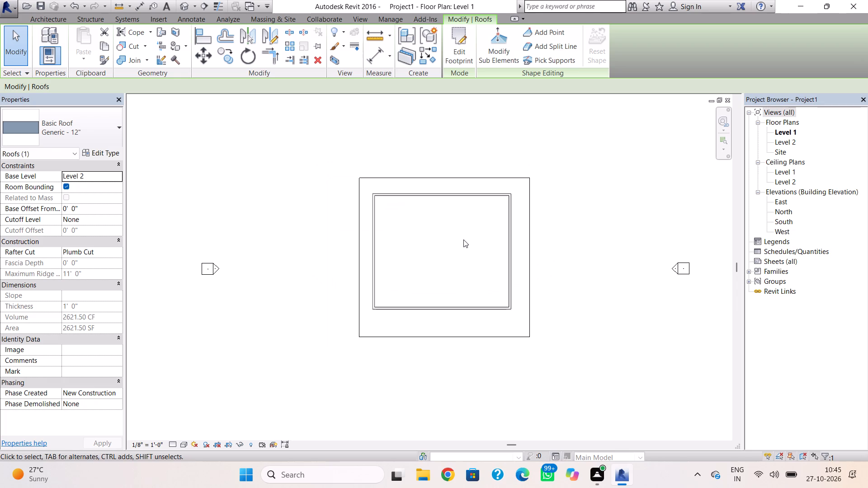
Open the default 3D view to examine the walls, floor and roof.
{"action": "left_click", "coordinate": [181, 12]}
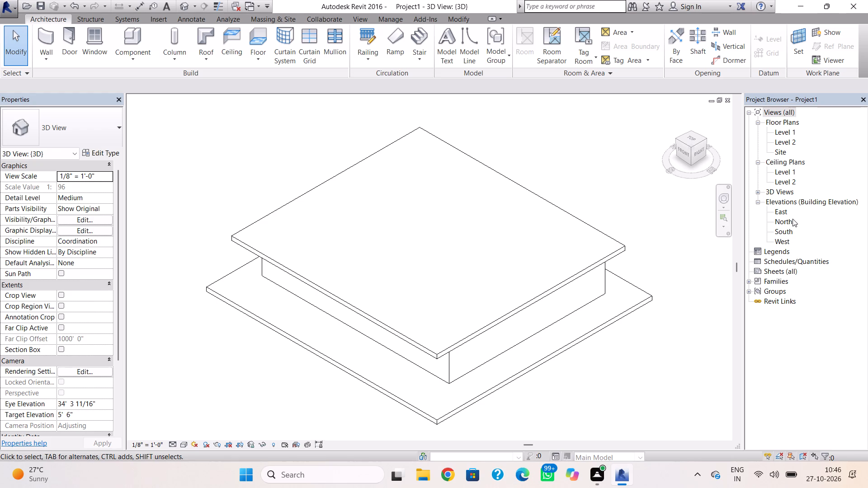
In the East elevation, set the elevation of Level 2 to 12'.
{"action": "double_click", "coordinate": [783, 208]}
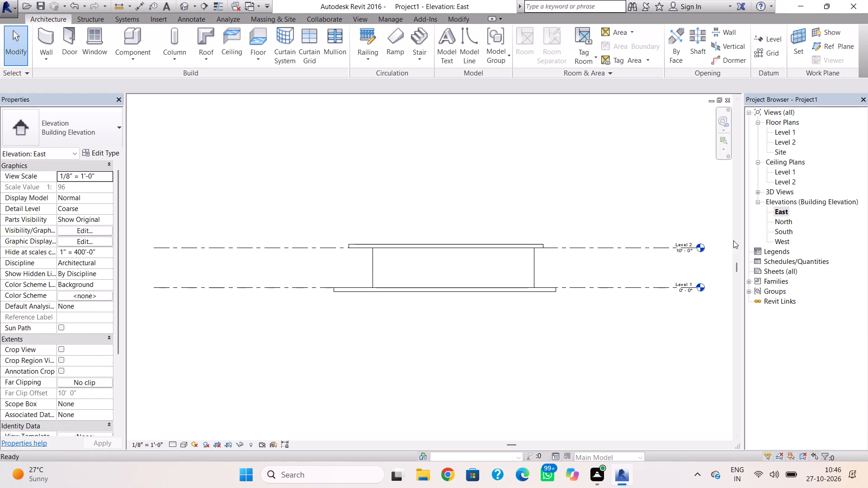
{"action": "left_click", "coordinate": [637, 251]}
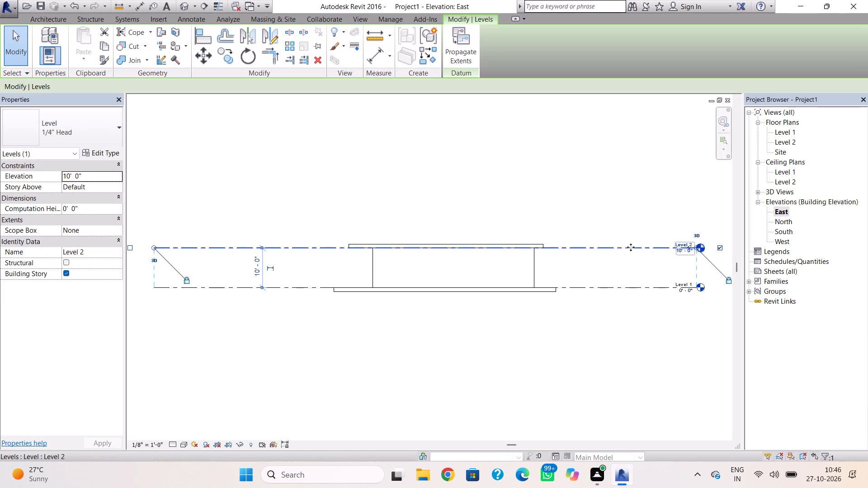
{"action": "left_click", "coordinate": [111, 177]}
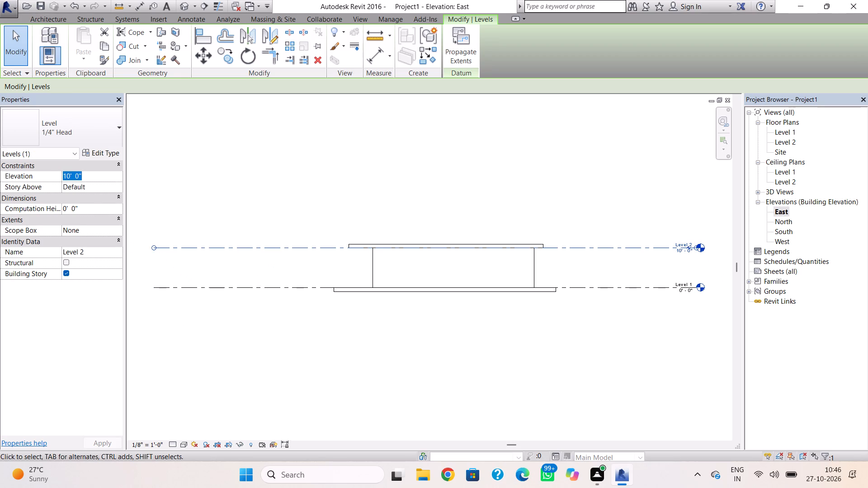
{"action": "key", "text": "1"}
{"action": "key", "text": "2"}
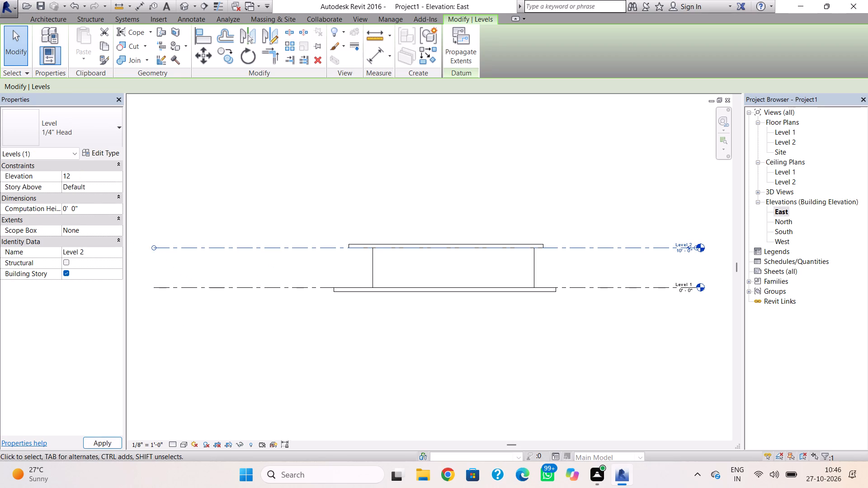
{"action": "key", "text": "apostrophe"}
{"action": "key", "text": "Return"}
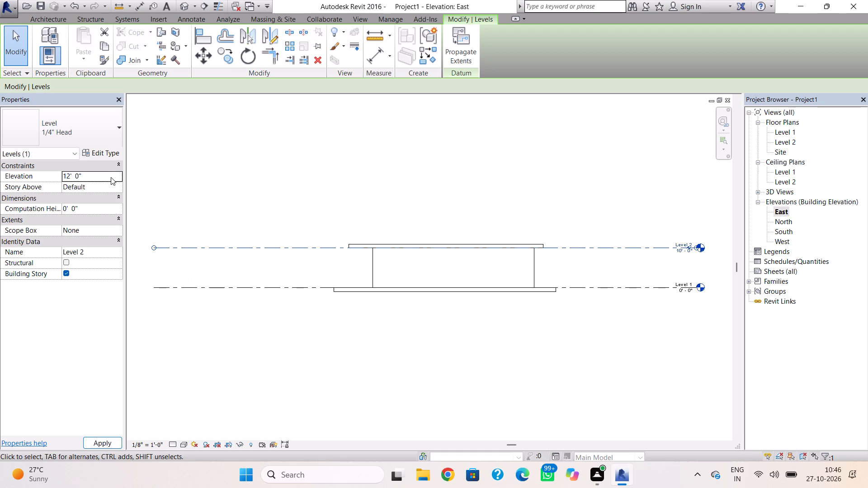
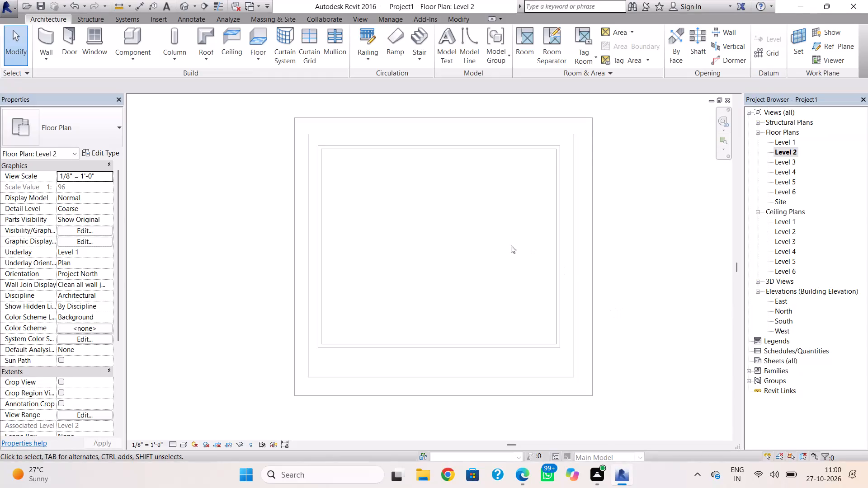
Draw Generic - 8" walls on Level 2, 36' west from the east wall, turning north about 31' to the north wall.
{"action": "left_click", "coordinate": [50, 31]}
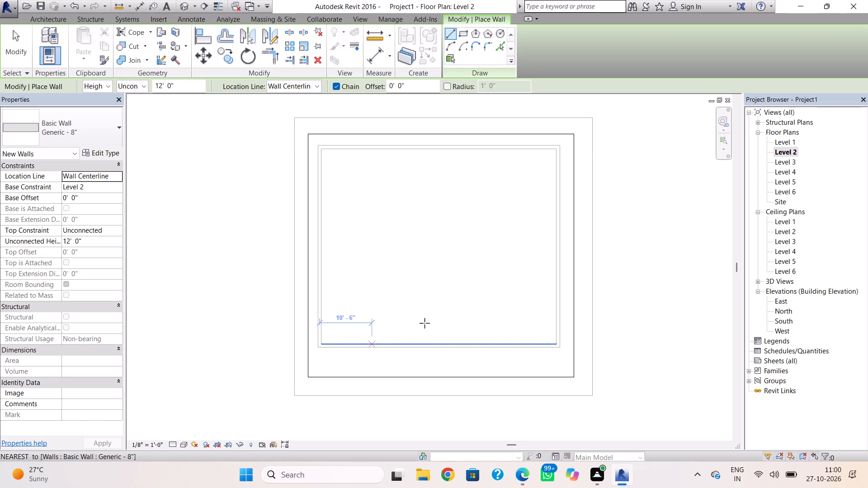
{"action": "left_click", "coordinate": [556, 305]}
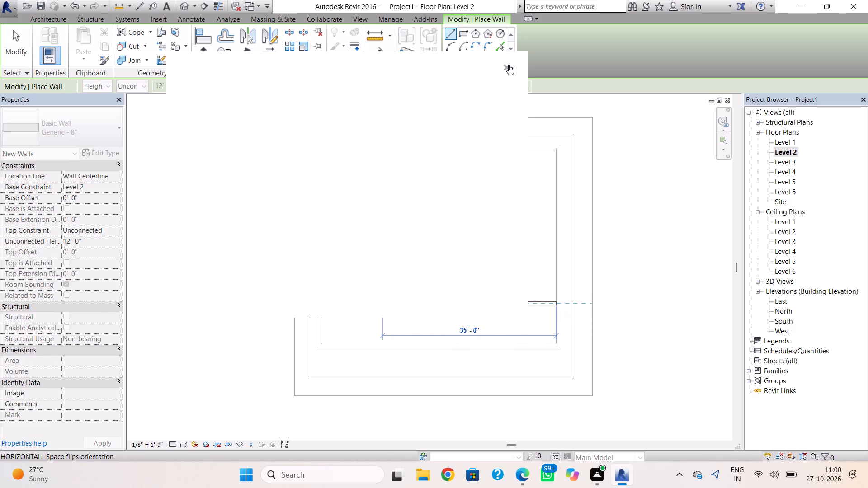
{"action": "left_click", "coordinate": [509, 64]}
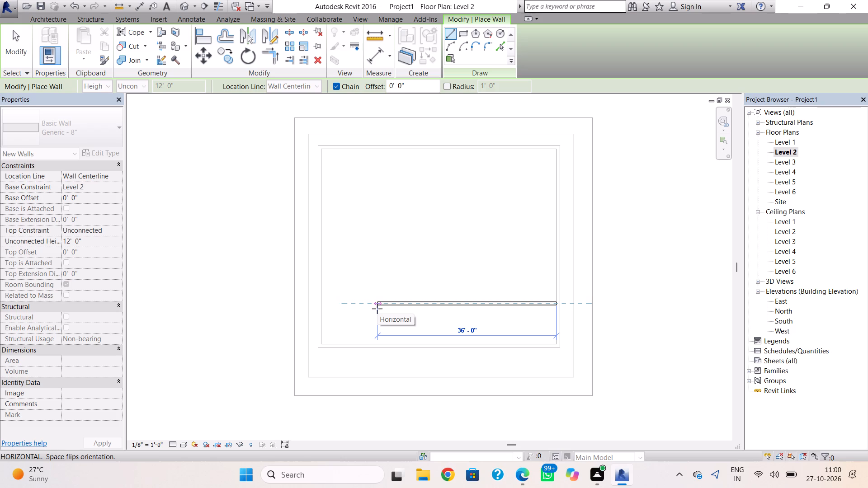
{"action": "left_click", "coordinate": [377, 309]}
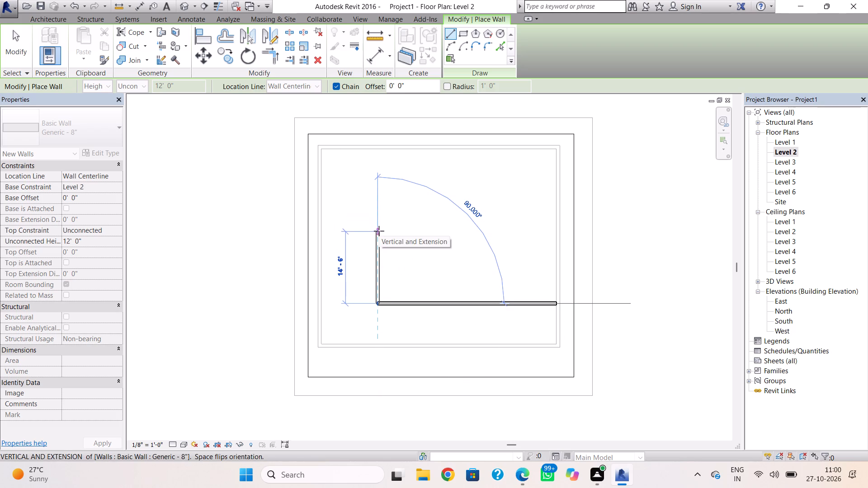
{"action": "left_click", "coordinate": [377, 150]}
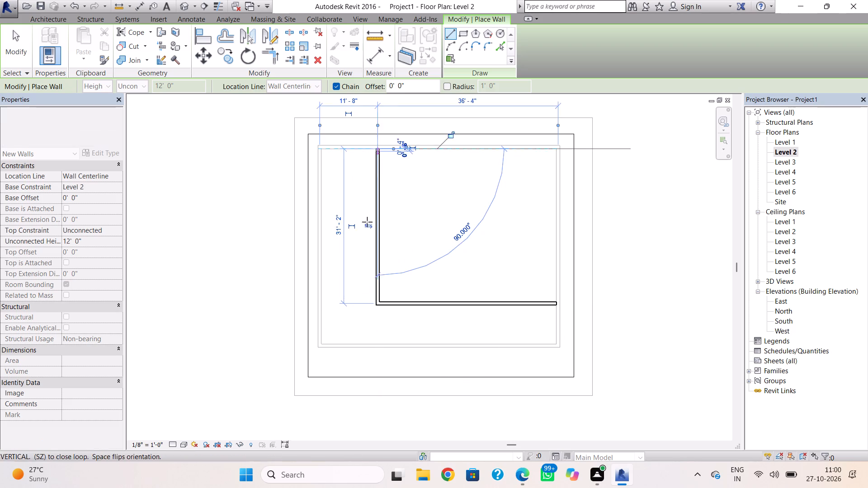
{"action": "key", "text": "Escape"}
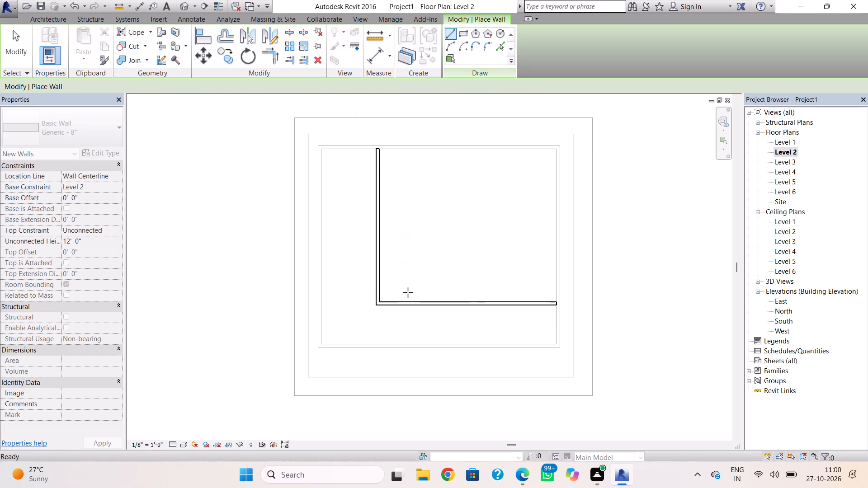
Draw a horizontal wall about 11'-4" long from the west wall to the long north-south wall.
{"action": "left_click", "coordinate": [323, 267]}
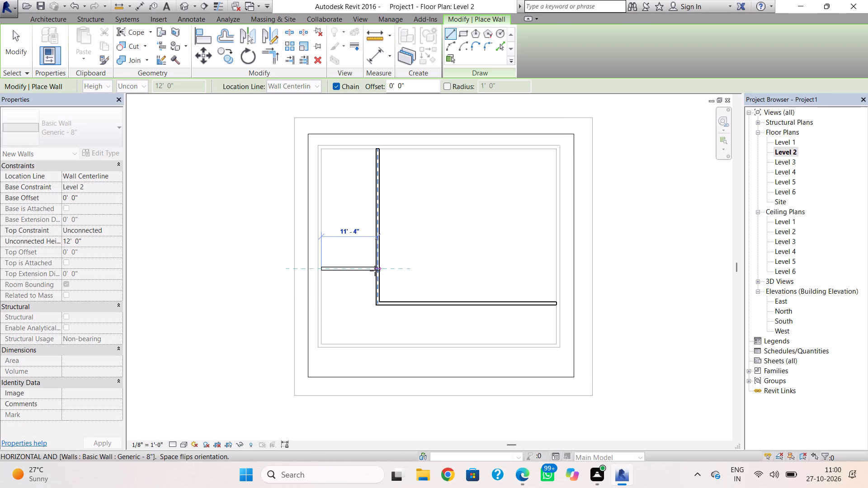
{"action": "left_click", "coordinate": [375, 271]}
{"action": "key", "text": "Escape"}
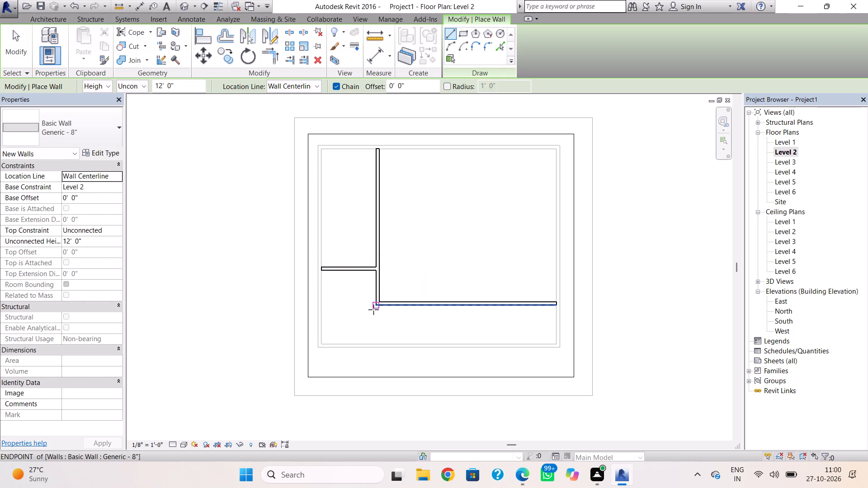
Draw a horizontal wall about 18' long running east from around the middle of the long north-south wall.
{"action": "left_click", "coordinate": [381, 221]}
{"action": "key", "text": "Escape"}
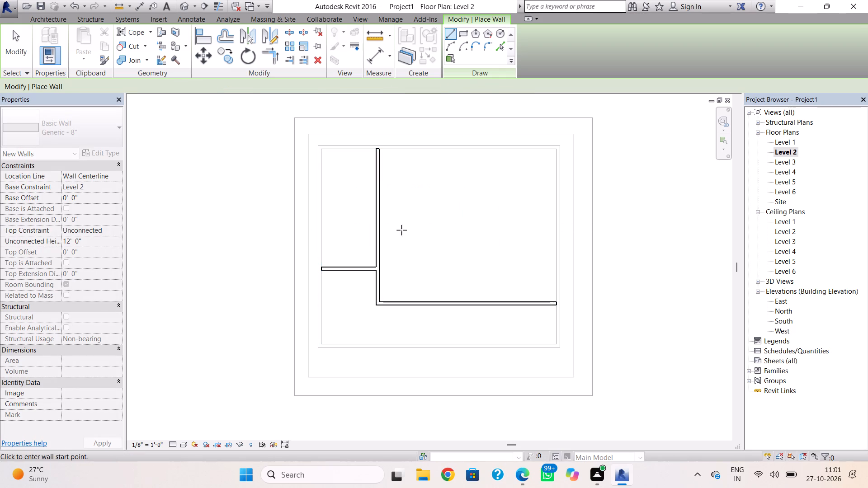
{"action": "scroll", "coordinate": [379, 222], "scroll_direction": "up", "scroll_amount": 5}
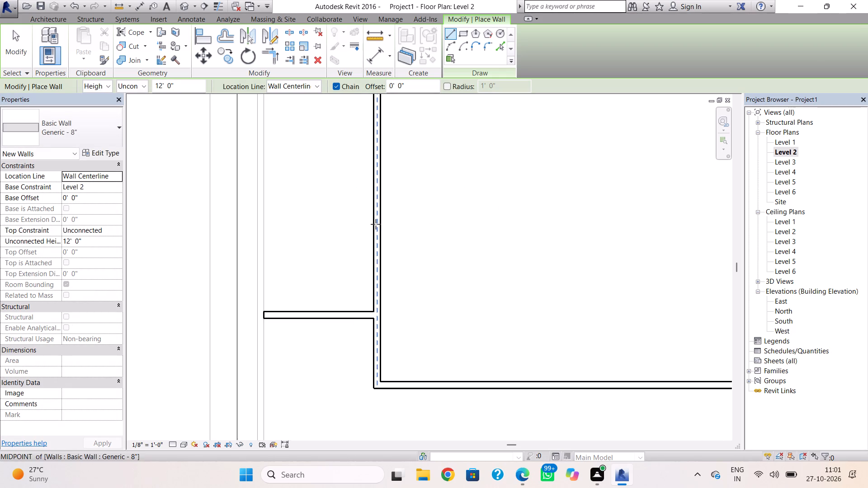
{"action": "left_click", "coordinate": [383, 229]}
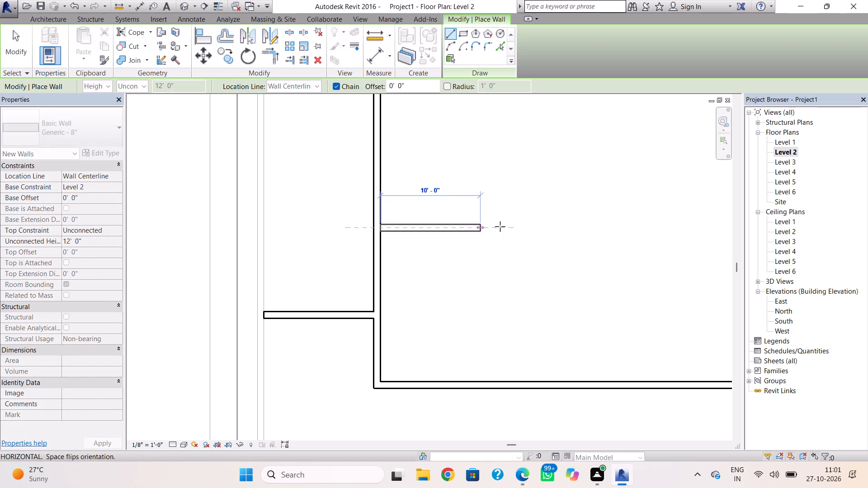
{"action": "left_click", "coordinate": [560, 226]}
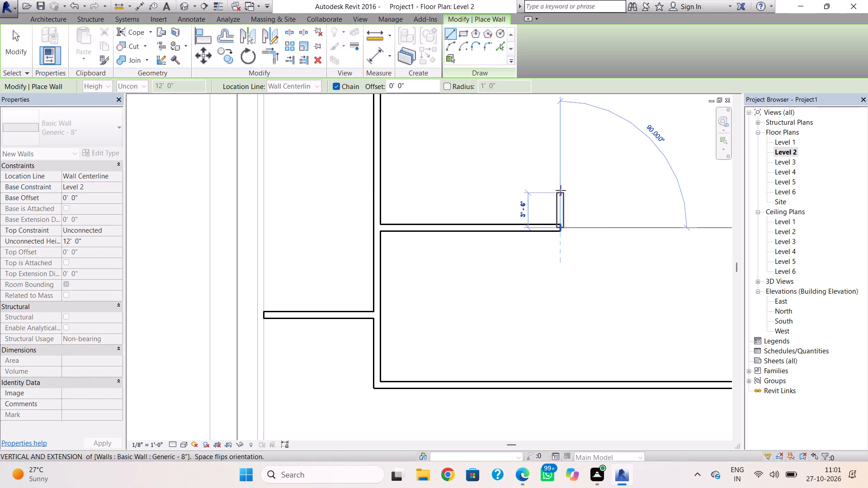
{"action": "middle_click_drag", "start_coordinate": [560, 189], "coordinate": [558, 244]}
{"action": "scroll", "coordinate": [560, 189], "scroll_direction": "down", "scroll_amount": 1}
{"action": "key", "text": "Escape"}
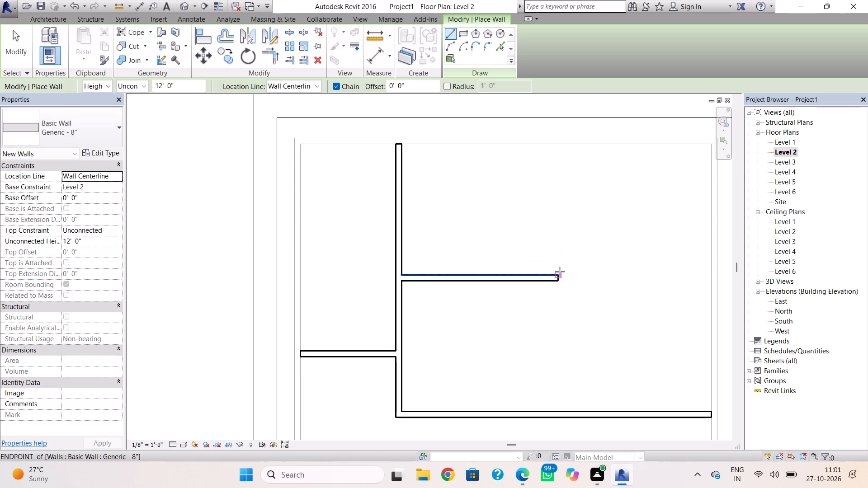
Draw a wall about 15' long north from the new wall's east end to the north wall line.
{"action": "scroll", "coordinate": [559, 273], "scroll_direction": "up", "scroll_amount": 4}
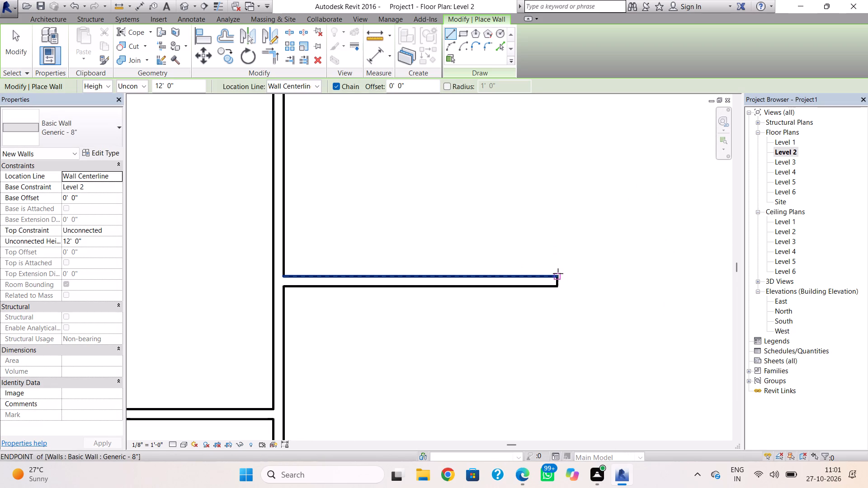
{"action": "left_click", "coordinate": [558, 273]}
{"action": "scroll", "coordinate": [550, 164], "scroll_direction": "down", "scroll_amount": 3}
{"action": "middle_click_drag", "start_coordinate": [550, 164], "coordinate": [551, 179]}
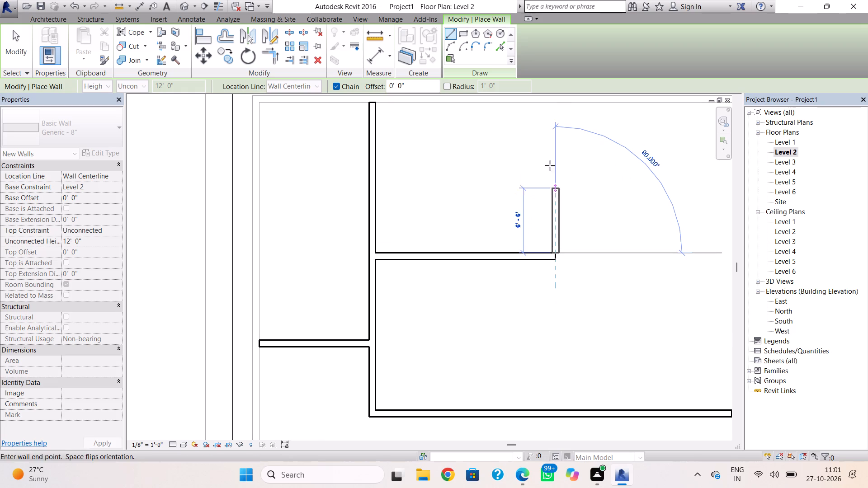
{"action": "left_click", "coordinate": [561, 103]}
{"action": "key", "text": "Escape"}
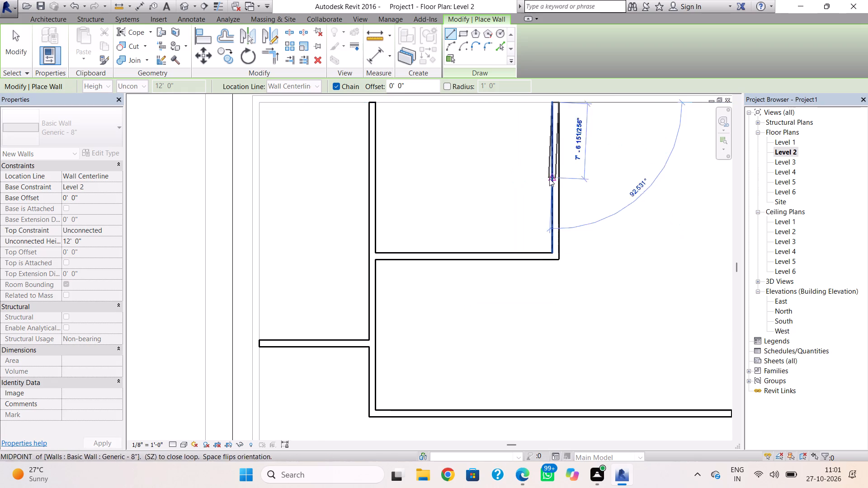
Close the room's north side with a 17'-8" wall between the tops of the two north-south walls.
{"action": "middle_click_drag", "start_coordinate": [551, 210], "coordinate": [545, 296]}
{"action": "scroll", "coordinate": [552, 219], "scroll_direction": "down", "scroll_amount": 1}
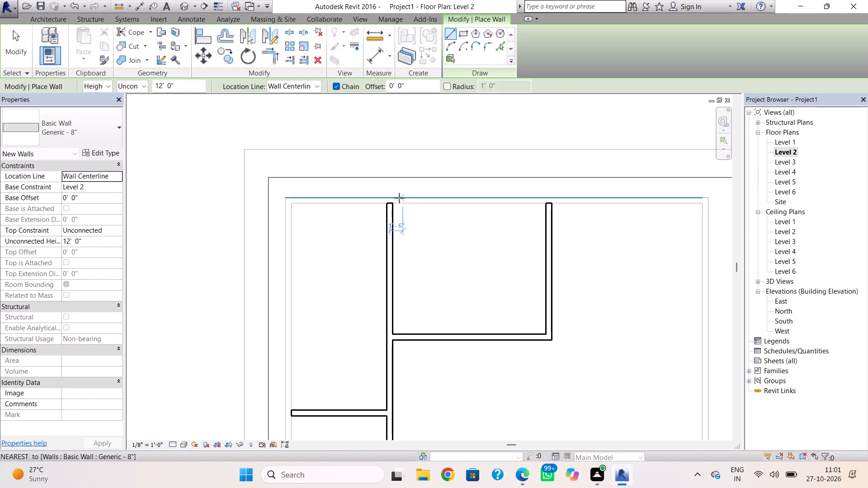
{"action": "scroll", "coordinate": [396, 198], "scroll_direction": "up", "scroll_amount": 4}
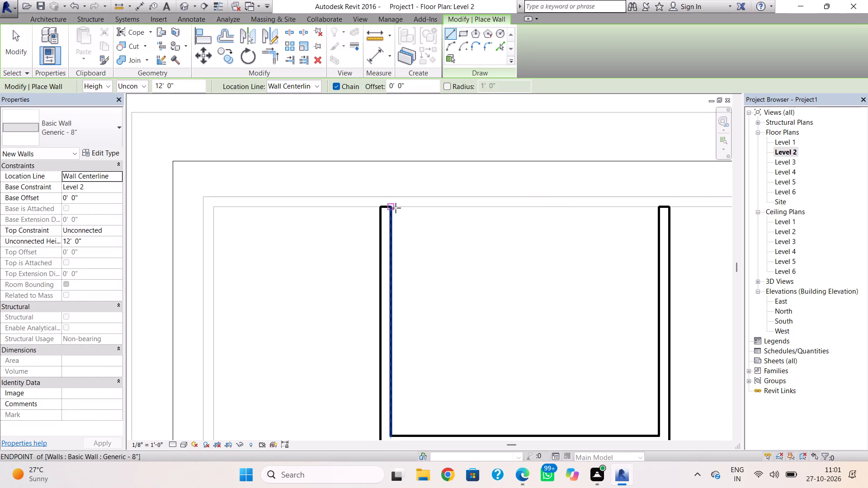
{"action": "left_click", "coordinate": [396, 208]}
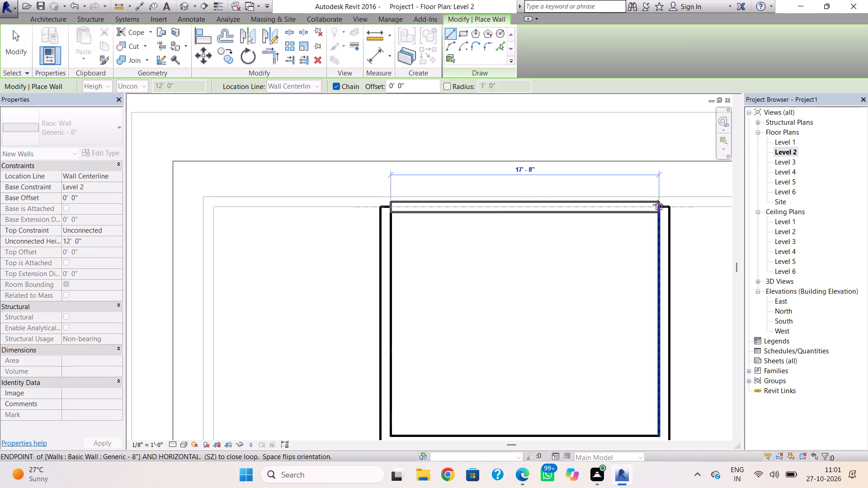
{"action": "scroll", "coordinate": [655, 206], "scroll_direction": "up", "scroll_amount": 4}
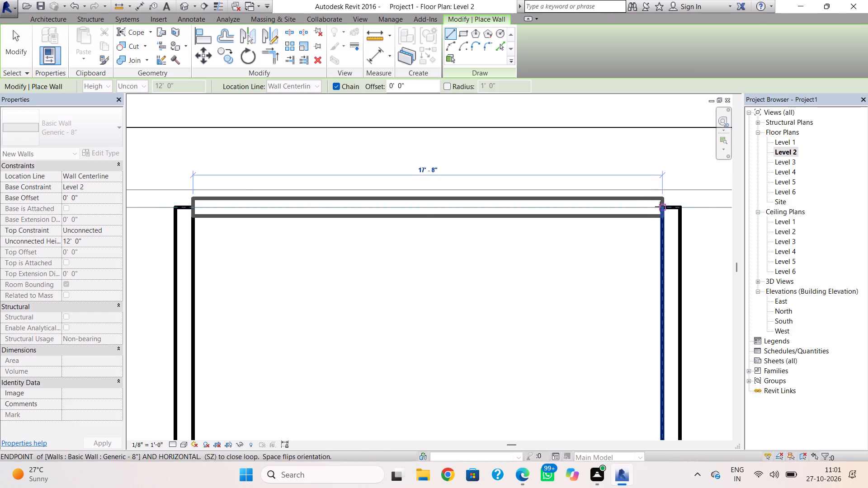
{"action": "left_click", "coordinate": [660, 206]}
{"action": "key", "text": "Escape"}
Nudge the room's north wall about 3" north towards the outer face of the wall below.
{"action": "scroll", "coordinate": [632, 244], "scroll_direction": "down", "scroll_amount": 6}
{"action": "middle_click_drag", "start_coordinate": [624, 240], "coordinate": [475, 205]}
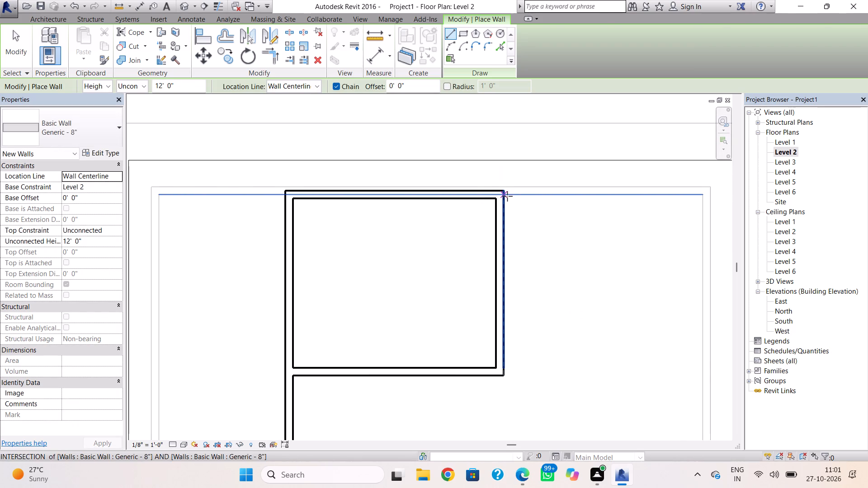
{"action": "key", "text": "Escape"}
{"action": "left_click", "coordinate": [475, 191]}
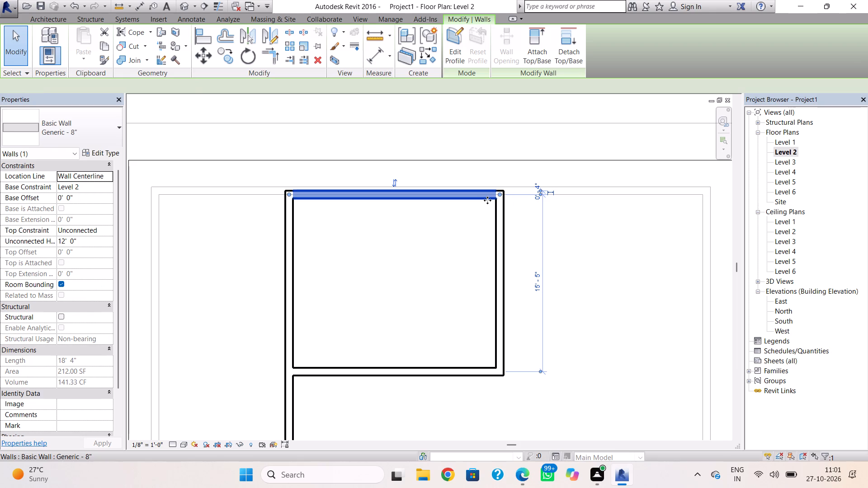
{"action": "key", "text": "Up"}
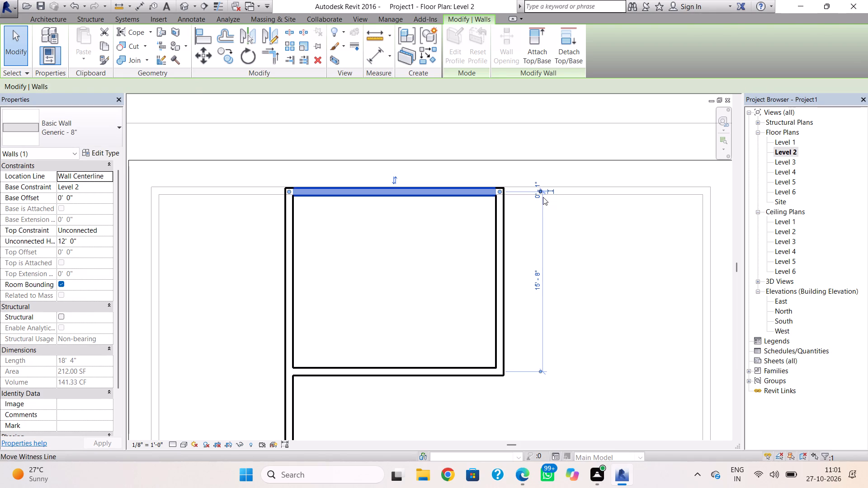
{"action": "key", "text": "Escape"}
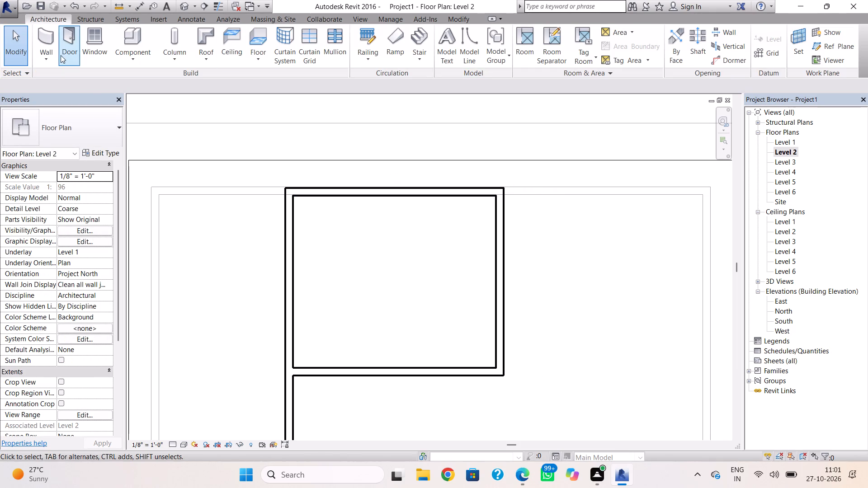
With the location line at Finish Face: Exterior, draw an 18' wall from the room's northeast corner to the building's northeast corner.
{"action": "left_click", "coordinate": [51, 42]}
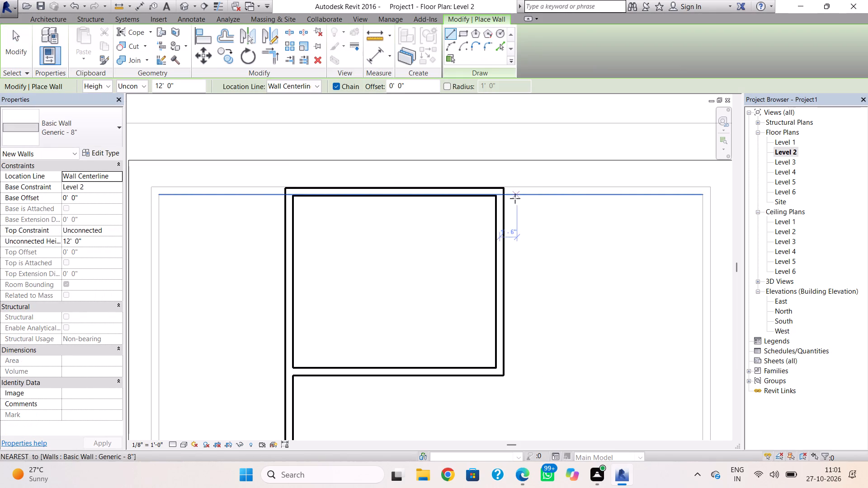
{"action": "left_click", "coordinate": [508, 193]}
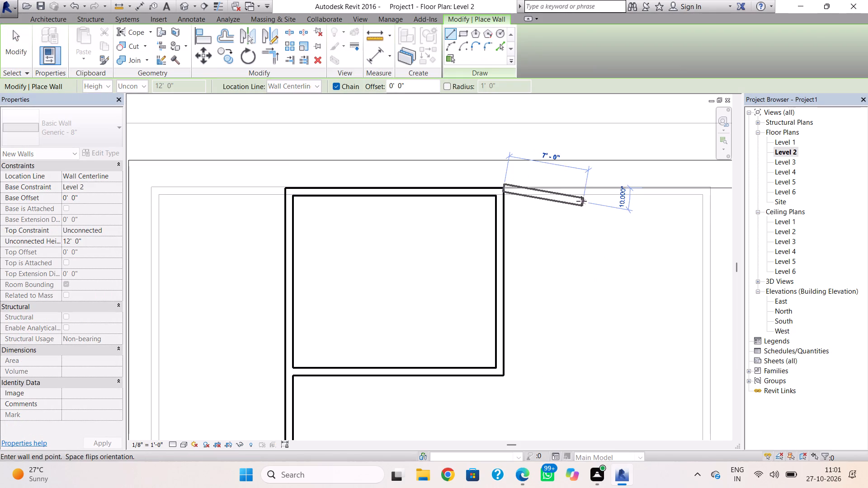
{"action": "key", "text": "Escape"}
{"action": "left_click", "coordinate": [298, 87]}
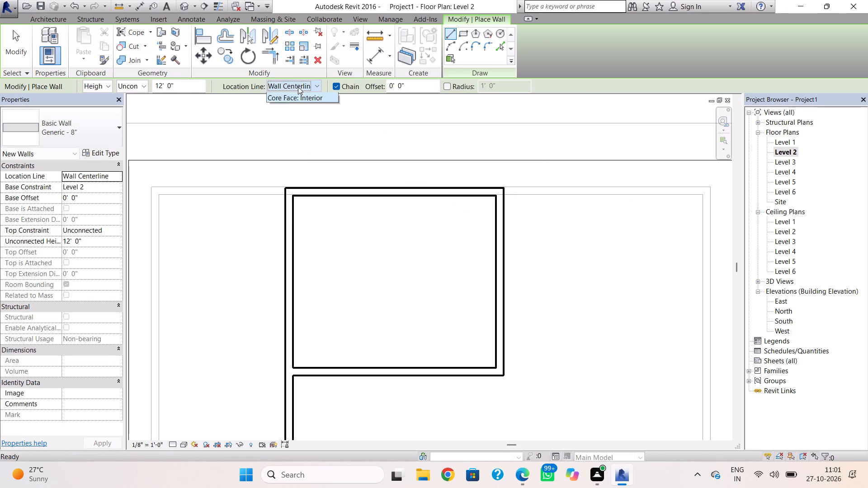
{"action": "left_click", "coordinate": [329, 117]}
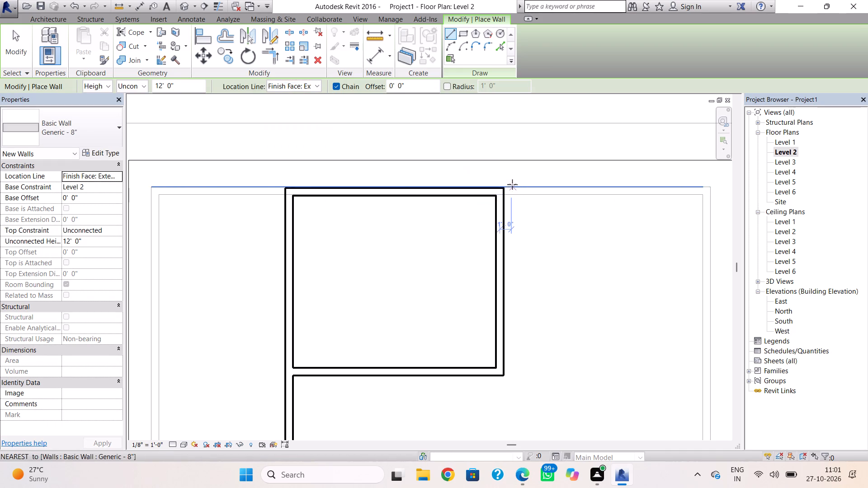
{"action": "left_click", "coordinate": [509, 188]}
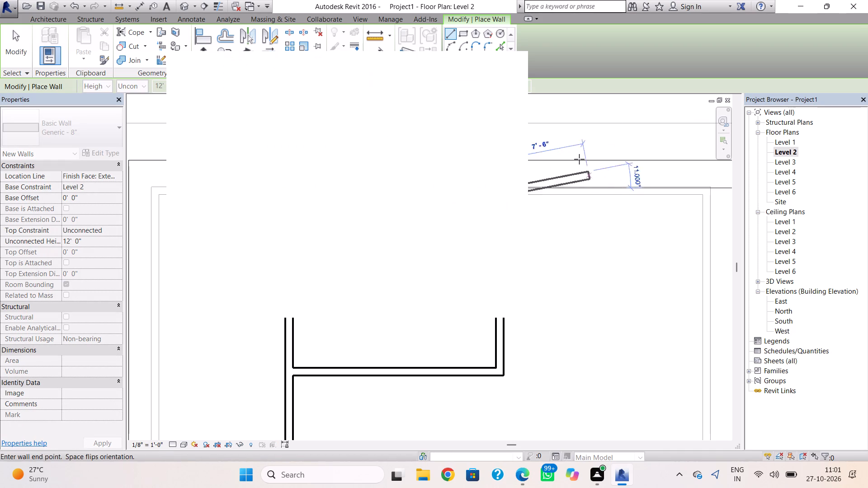
{"action": "left_click", "coordinate": [505, 68]}
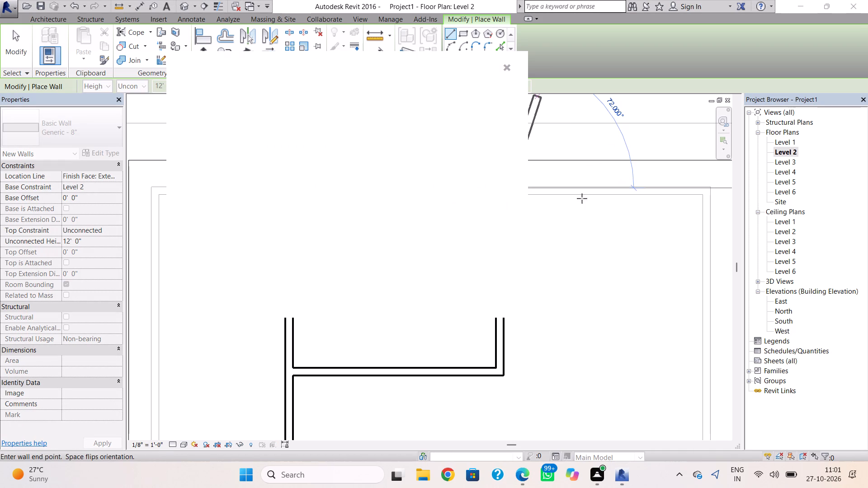
{"action": "left_click", "coordinate": [709, 195]}
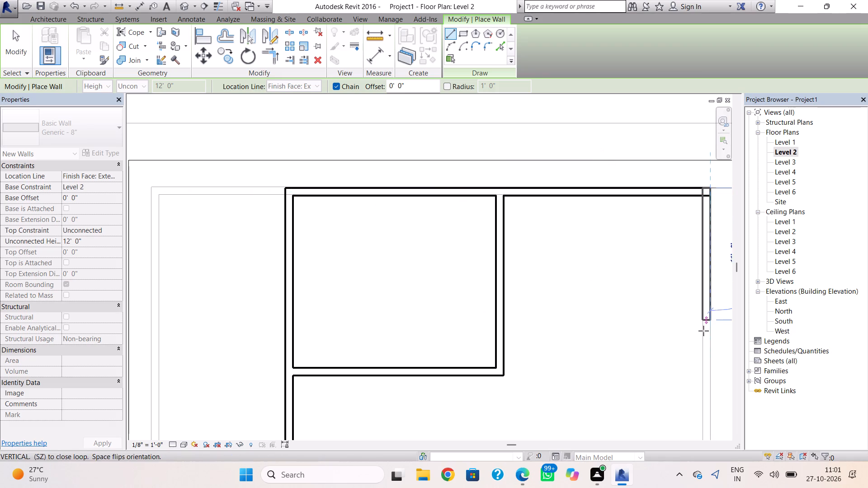
{"action": "scroll", "coordinate": [703, 335], "scroll_direction": "down", "scroll_amount": 2}
{"action": "key", "text": "Escape"}
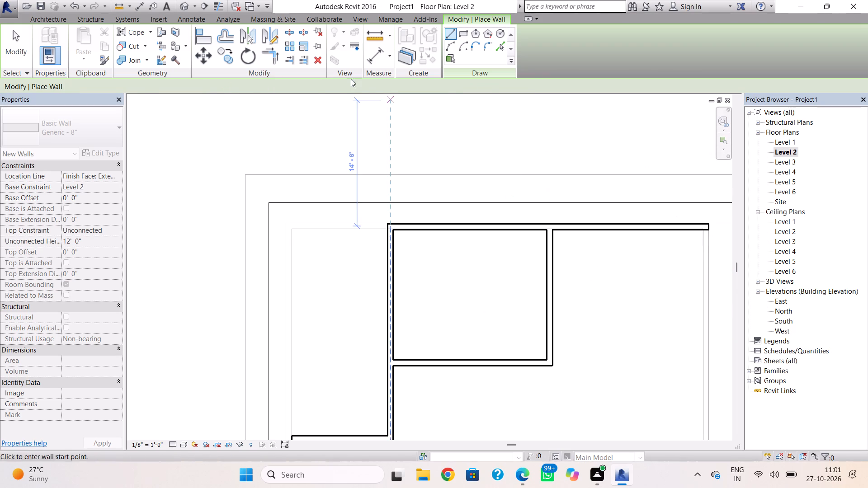
Draw the east wall about 31'-6" south from the building's northeast corner to the outer face of the south wall.
{"action": "left_click_drag", "start_coordinate": [59, 19], "coordinate": [63, 22]}
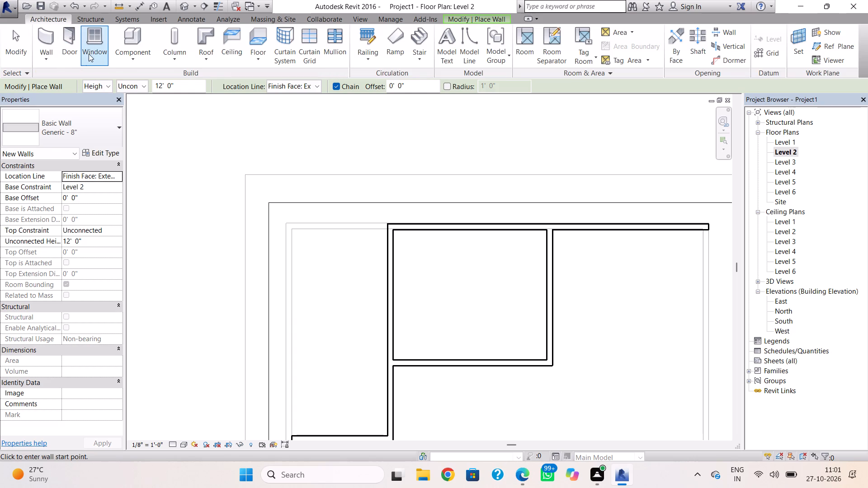
{"action": "left_click", "coordinate": [43, 42]}
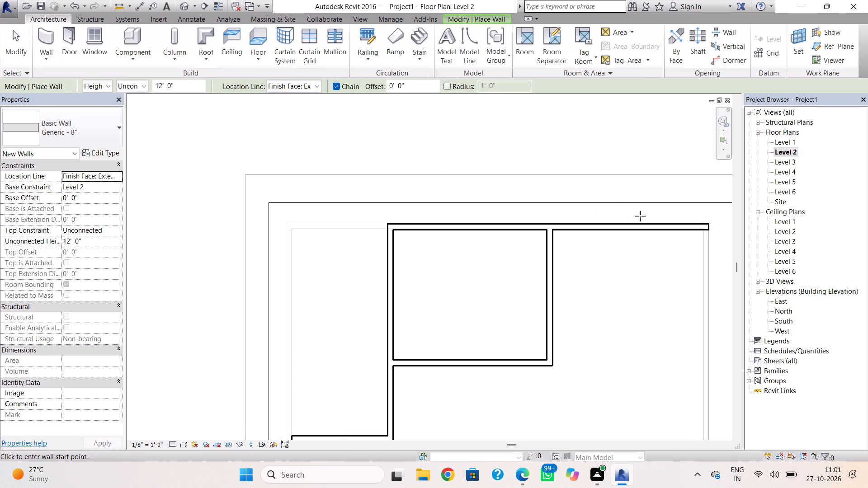
{"action": "scroll", "coordinate": [705, 232], "scroll_direction": "up", "scroll_amount": 2}
{"action": "left_click", "coordinate": [711, 230]}
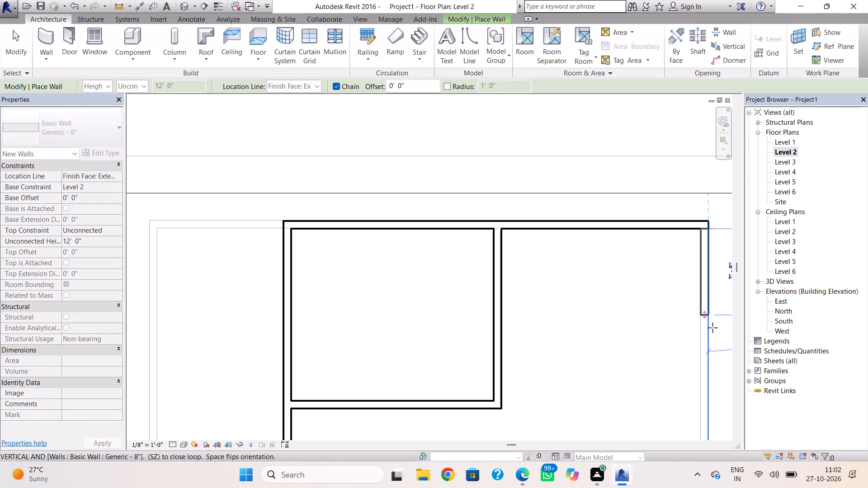
{"action": "scroll", "coordinate": [725, 376], "scroll_direction": "down", "scroll_amount": 6}
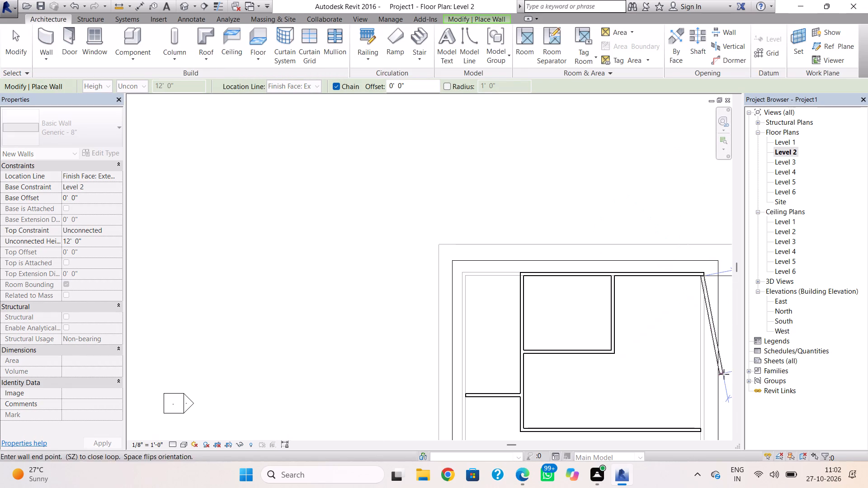
{"action": "middle_click_drag", "start_coordinate": [724, 374], "coordinate": [711, 294]}
{"action": "scroll", "coordinate": [706, 311], "scroll_direction": "up", "scroll_amount": 4}
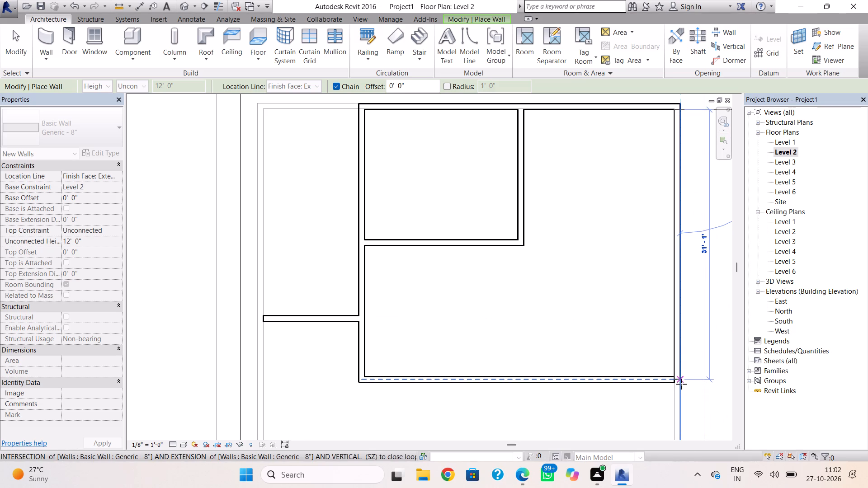
{"action": "scroll", "coordinate": [682, 379], "scroll_direction": "up", "scroll_amount": 4}
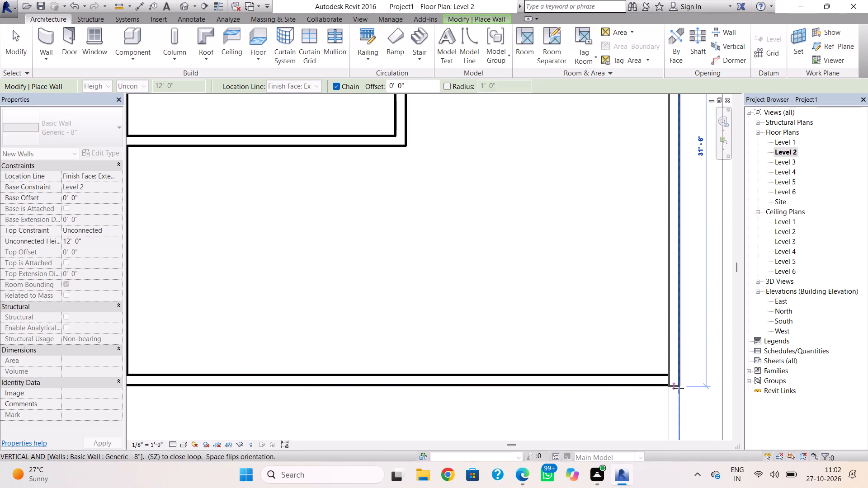
{"action": "left_click", "coordinate": [679, 388]}
{"action": "key", "text": "Escape"}
{"action": "scroll", "coordinate": [679, 385], "scroll_direction": "up", "scroll_amount": 9}
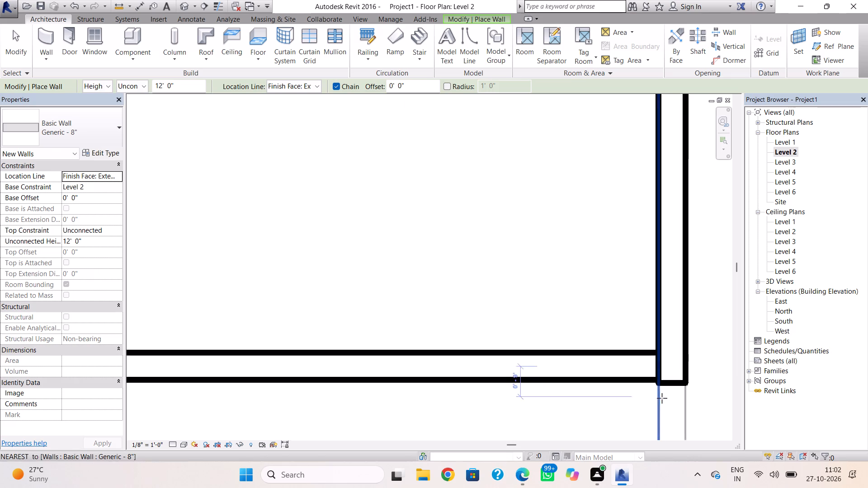
{"action": "key", "text": "Escape"}
Shorten the east wall's south end slightly so it forms a clean corner with the south wall.
{"action": "left_click", "coordinate": [667, 382]}
{"action": "scroll", "coordinate": [670, 380], "scroll_direction": "up", "scroll_amount": 4}
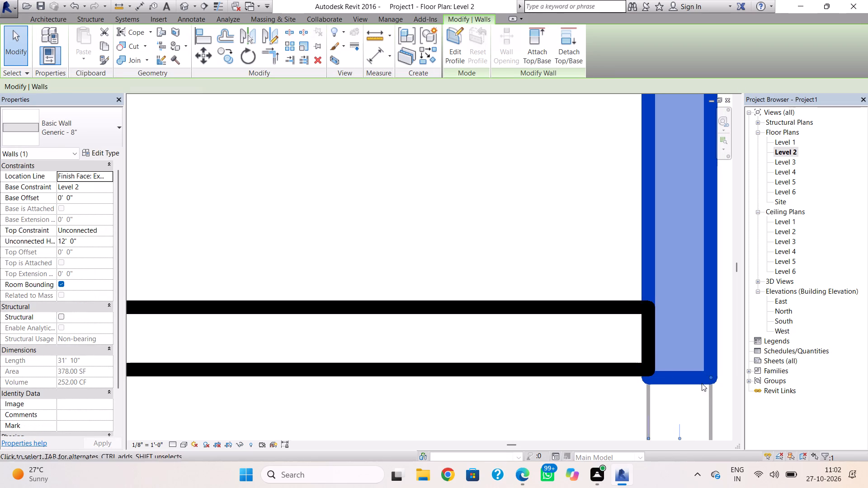
{"action": "left_click_drag", "start_coordinate": [712, 378], "coordinate": [711, 369]}
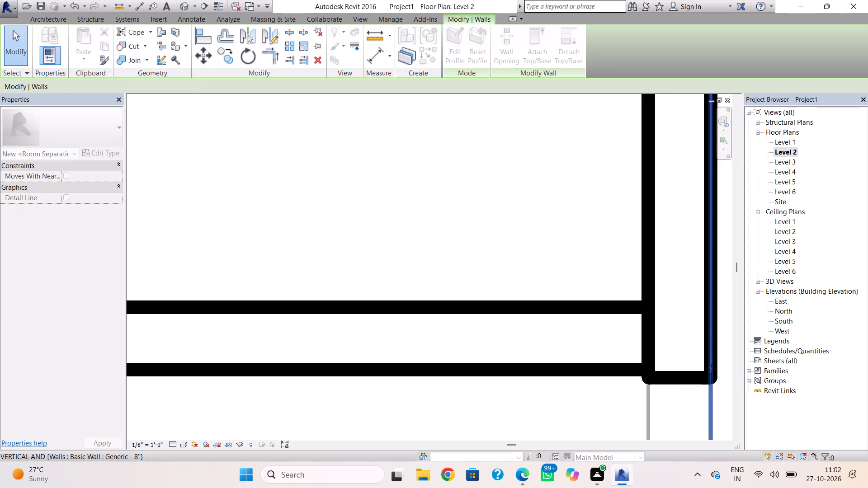
{"action": "left_click_drag", "start_coordinate": [711, 369], "coordinate": [710, 367]}
{"action": "key", "text": "Escape"}
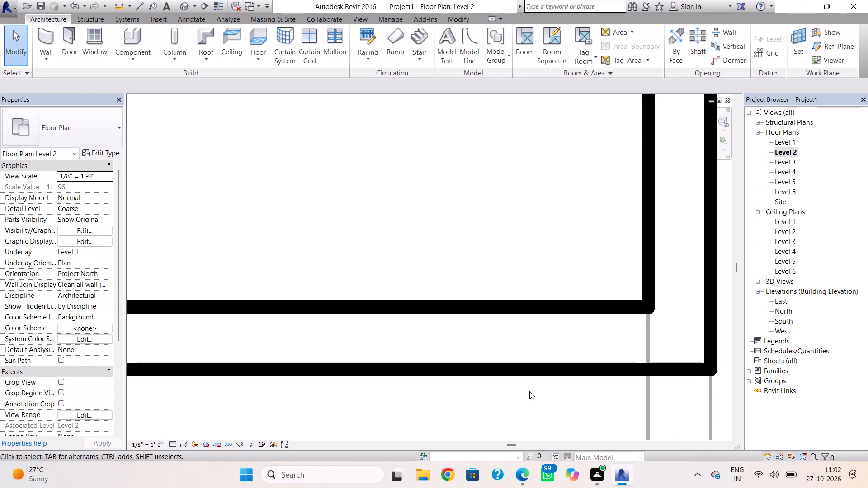
Draw the west wall about 24' north from the short wall's west end to the north wall line, flipped to the outer side.
{"action": "scroll", "coordinate": [529, 391], "scroll_direction": "down", "scroll_amount": 4}
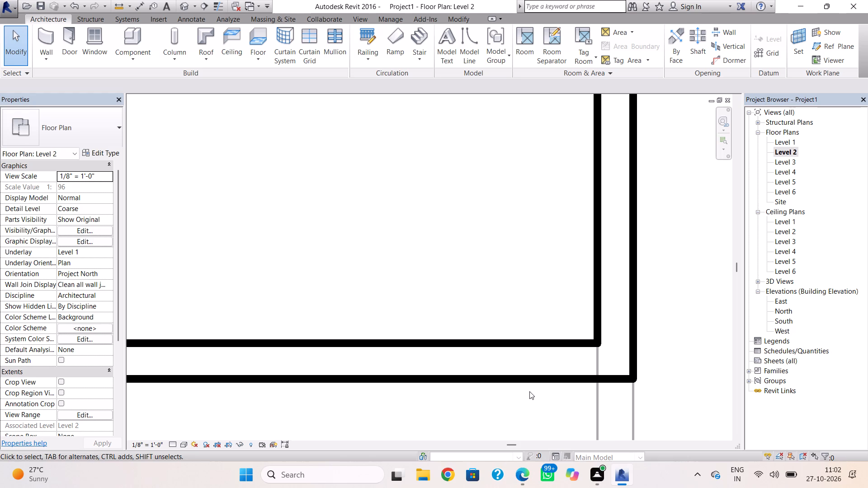
{"action": "scroll", "coordinate": [529, 391], "scroll_direction": "down", "scroll_amount": 7}
{"action": "middle_click_drag", "start_coordinate": [532, 391], "coordinate": [613, 374]}
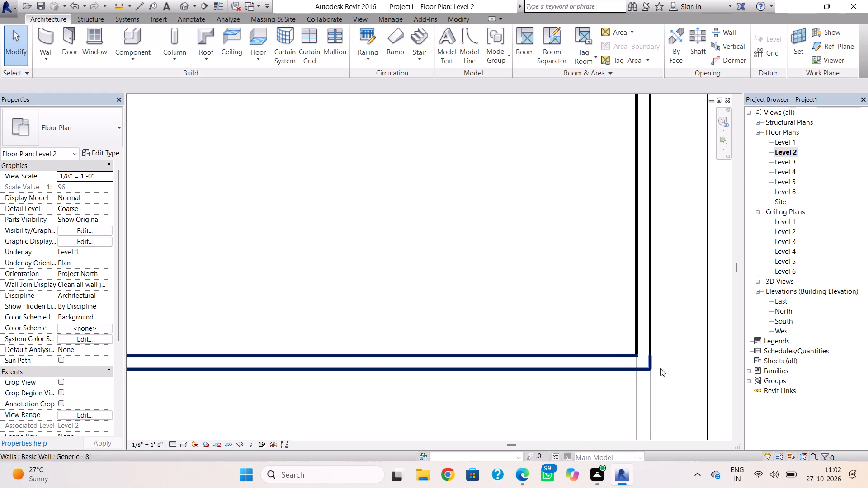
{"action": "scroll", "coordinate": [692, 369], "scroll_direction": "up", "scroll_amount": 1}
{"action": "scroll", "coordinate": [573, 371], "scroll_direction": "down", "scroll_amount": 7}
{"action": "middle_click_drag", "start_coordinate": [566, 371], "coordinate": [584, 365]}
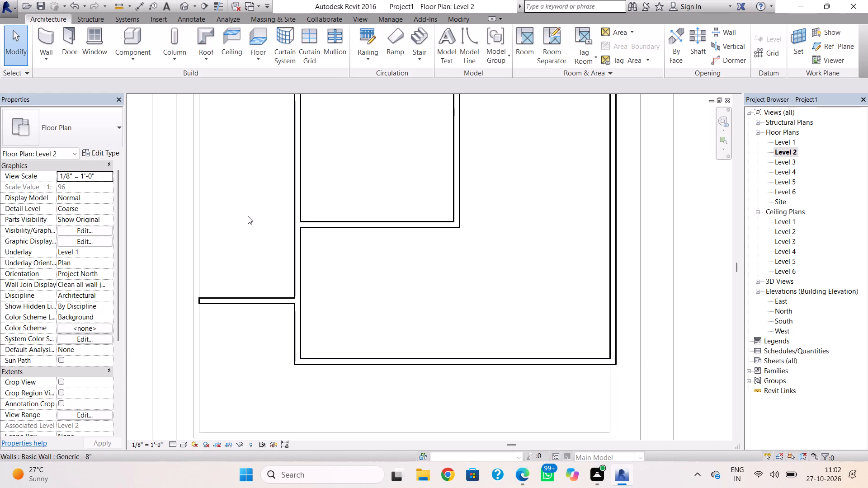
{"action": "left_click", "coordinate": [42, 30]}
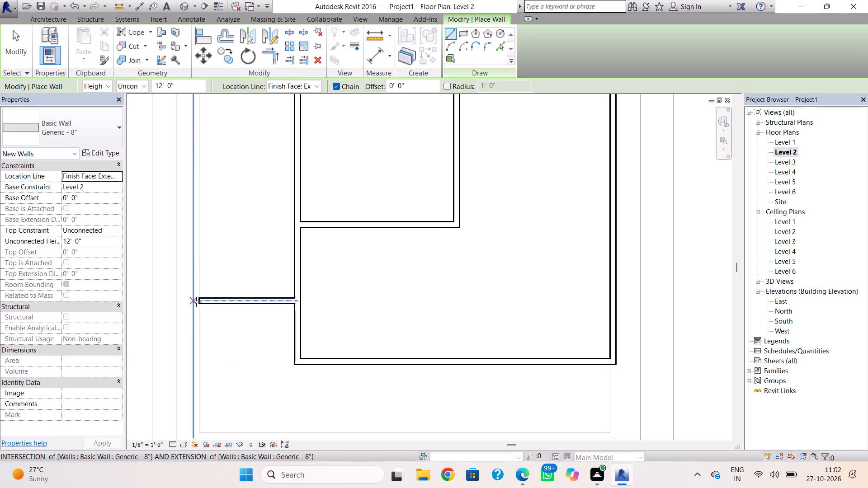
{"action": "scroll", "coordinate": [197, 307], "scroll_direction": "up", "scroll_amount": 8}
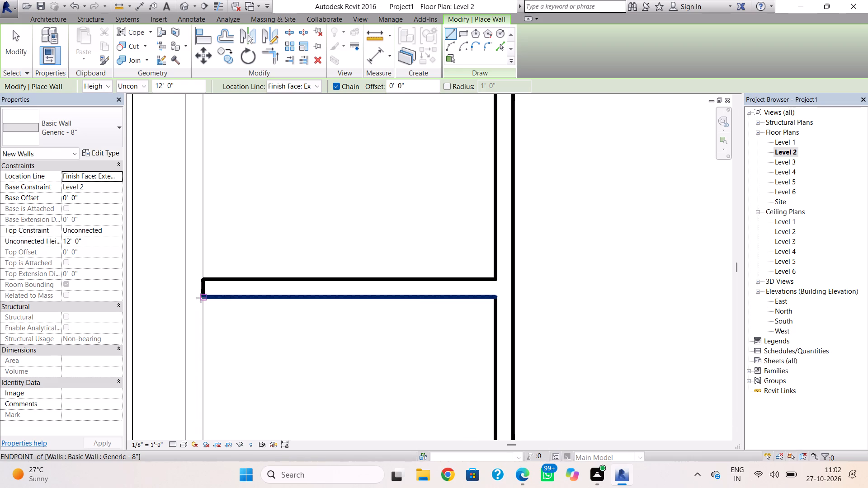
{"action": "left_click", "coordinate": [198, 298]}
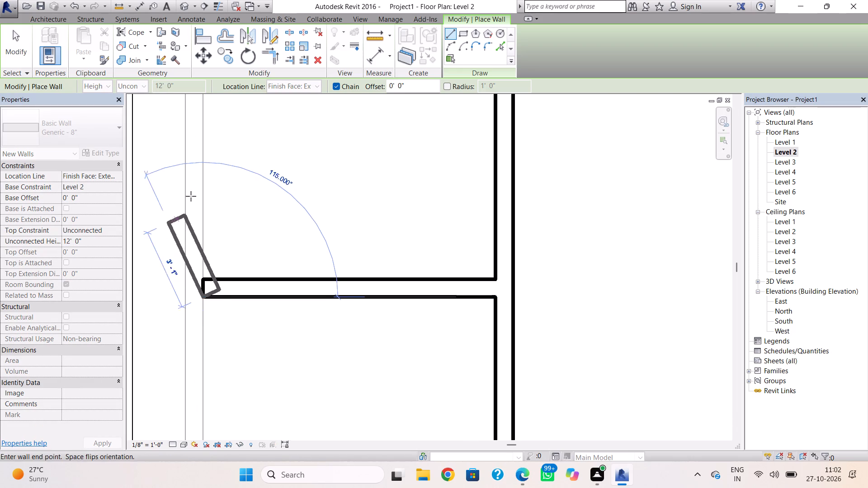
{"action": "key", "text": "space"}
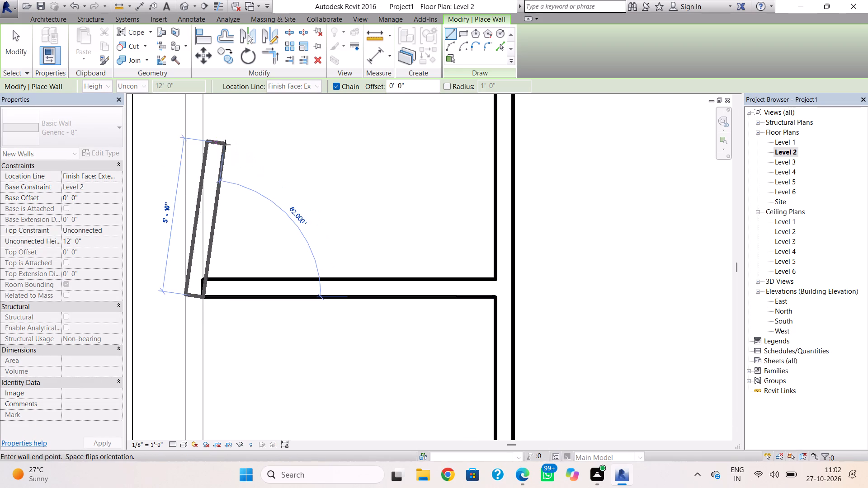
{"action": "middle_click_drag", "start_coordinate": [202, 122], "coordinate": [204, 317]}
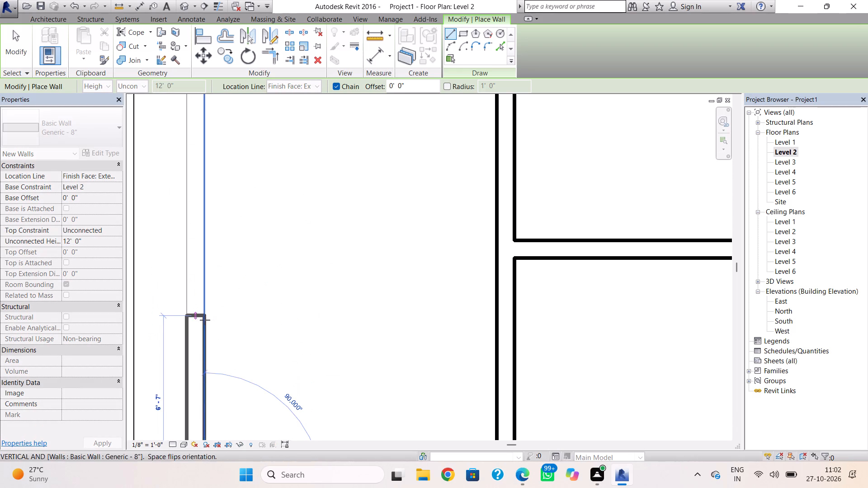
{"action": "scroll", "coordinate": [212, 183], "scroll_direction": "down", "scroll_amount": 3}
{"action": "middle_click_drag", "start_coordinate": [212, 183], "coordinate": [207, 364]}
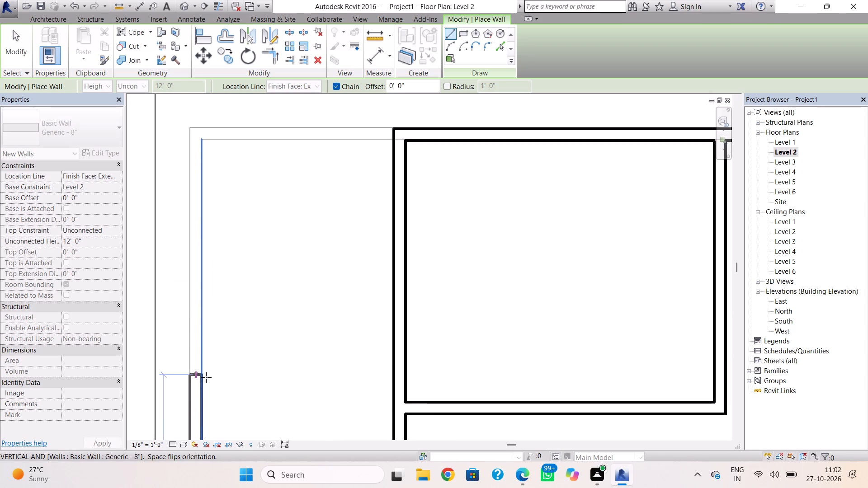
{"action": "scroll", "coordinate": [205, 341], "scroll_direction": "up", "scroll_amount": 2}
{"action": "scroll", "coordinate": [202, 167], "scroll_direction": "down", "scroll_amount": 4}
{"action": "middle_click_drag", "start_coordinate": [202, 188], "coordinate": [198, 347]}
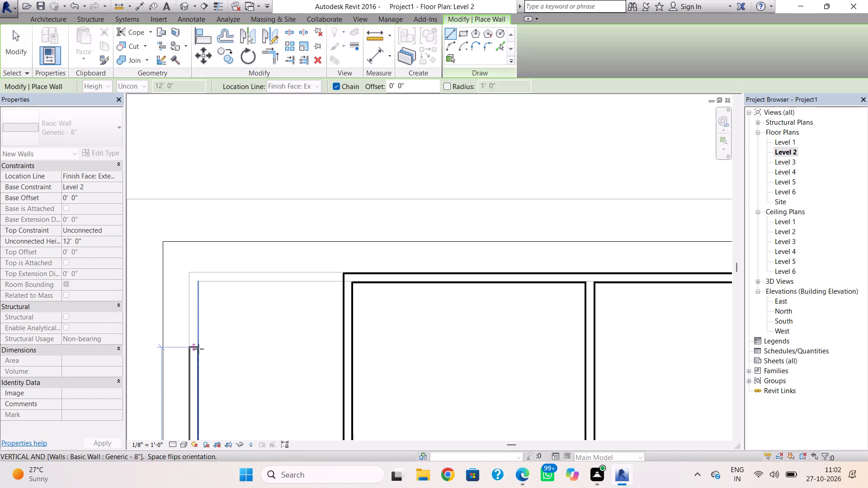
{"action": "scroll", "coordinate": [198, 330], "scroll_direction": "up", "scroll_amount": 1}
{"action": "scroll", "coordinate": [201, 262], "scroll_direction": "up", "scroll_amount": 4}
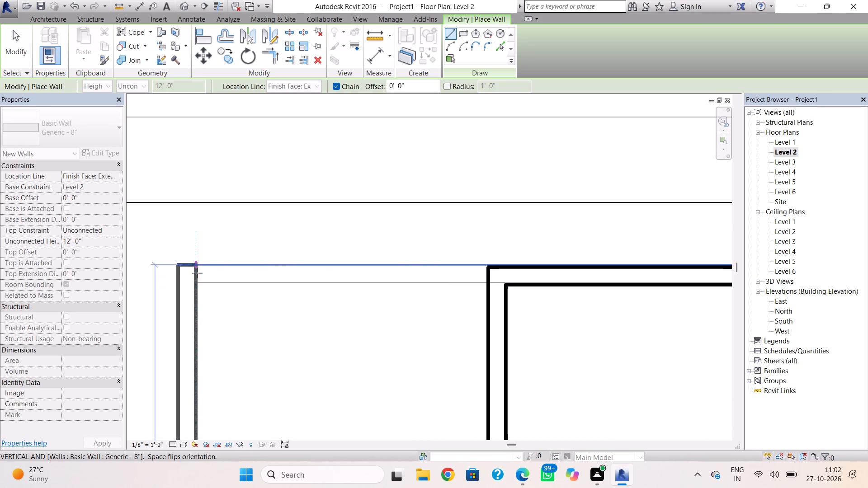
{"action": "left_click", "coordinate": [201, 266]}
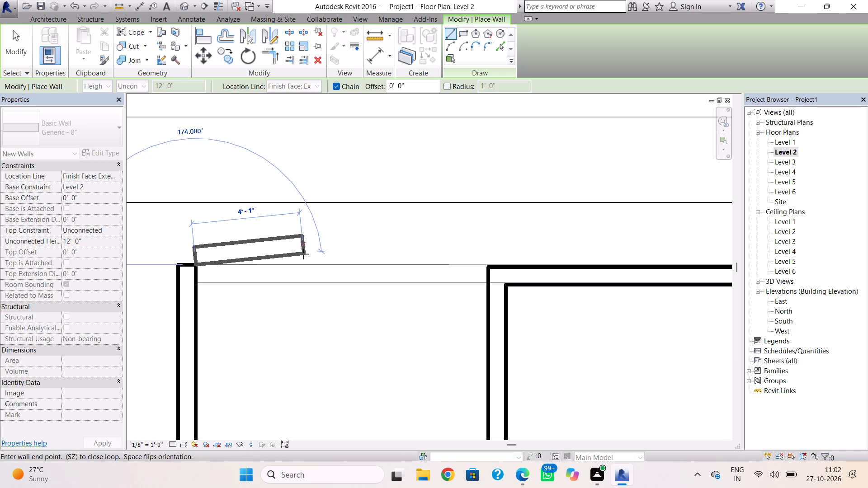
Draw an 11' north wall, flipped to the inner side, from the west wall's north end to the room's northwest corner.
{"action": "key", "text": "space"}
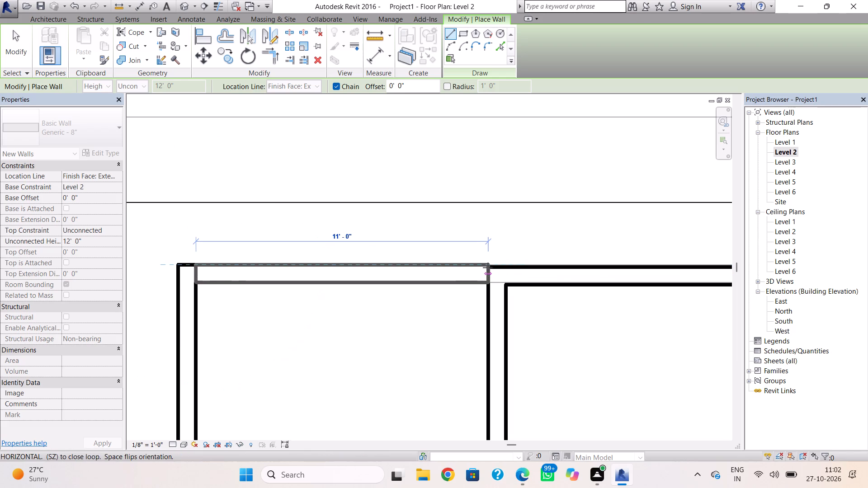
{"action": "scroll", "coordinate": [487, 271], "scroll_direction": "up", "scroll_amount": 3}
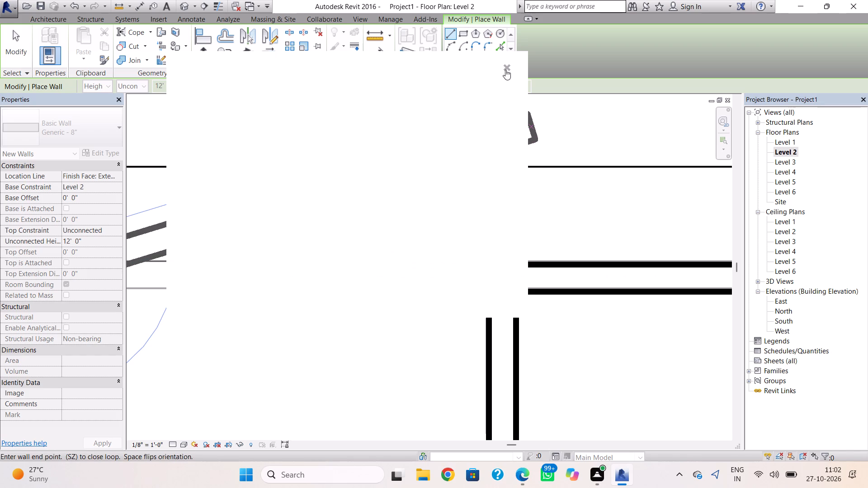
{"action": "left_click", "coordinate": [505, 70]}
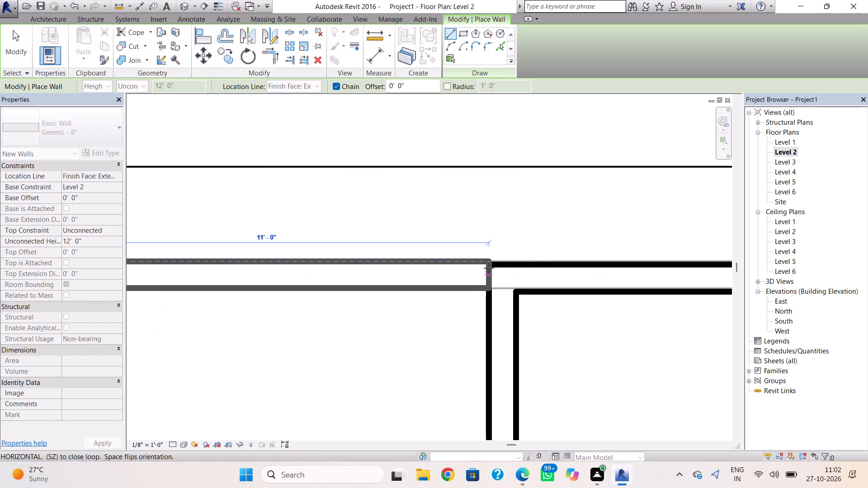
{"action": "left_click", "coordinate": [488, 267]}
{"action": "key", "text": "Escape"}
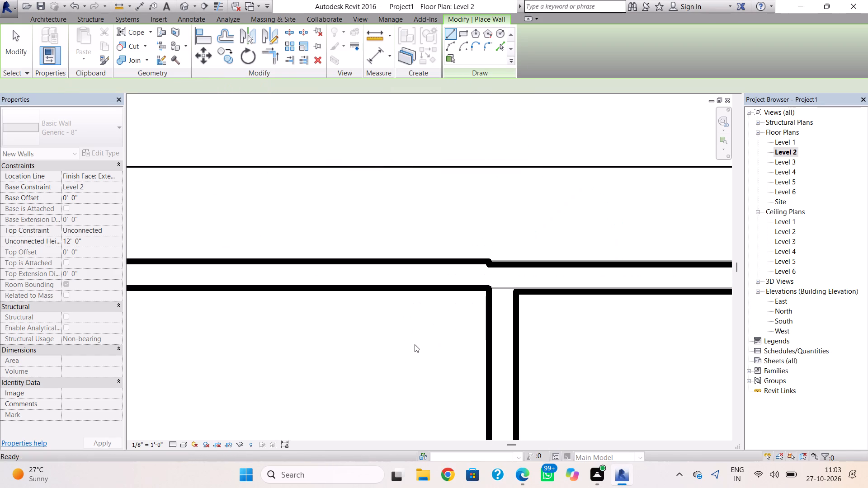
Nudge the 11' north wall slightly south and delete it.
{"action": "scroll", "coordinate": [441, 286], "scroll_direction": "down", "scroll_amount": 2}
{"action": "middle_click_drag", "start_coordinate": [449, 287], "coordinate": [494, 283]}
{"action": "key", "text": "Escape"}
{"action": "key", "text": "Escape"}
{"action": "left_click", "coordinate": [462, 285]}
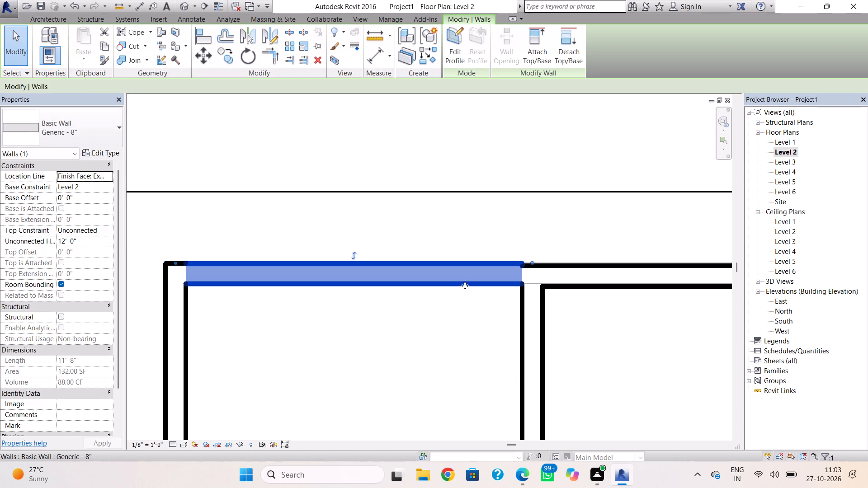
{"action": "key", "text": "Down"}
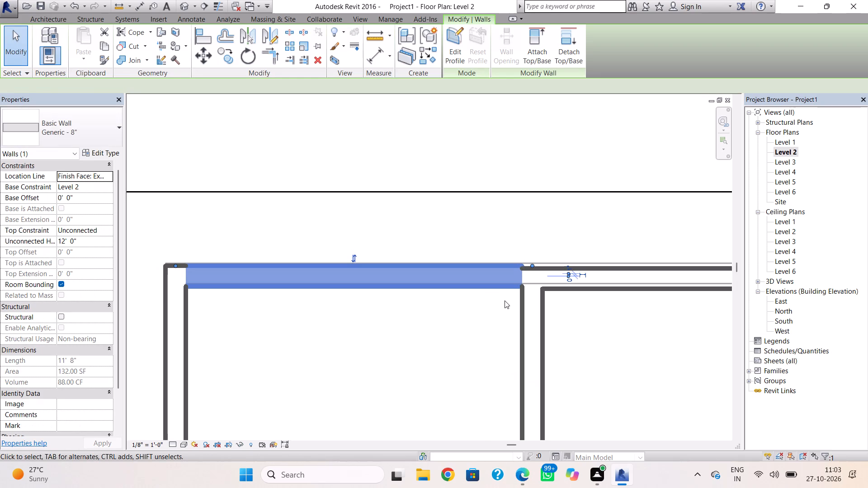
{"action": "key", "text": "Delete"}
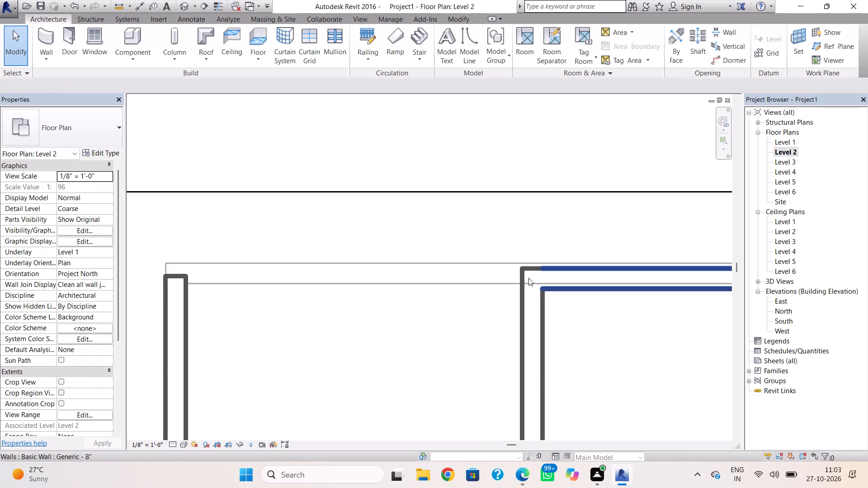
Nudge the room's north wall north to line up with the outer face of the wall below.
{"action": "left_click", "coordinate": [548, 273]}
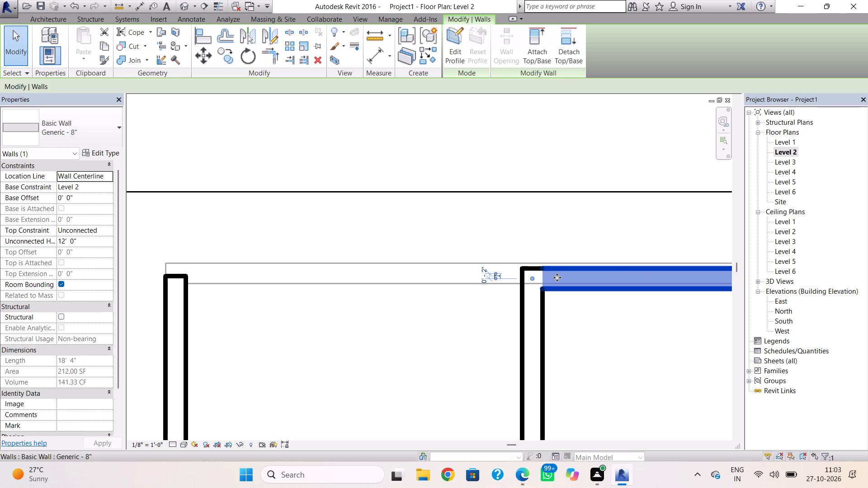
{"action": "key", "text": "Up"}
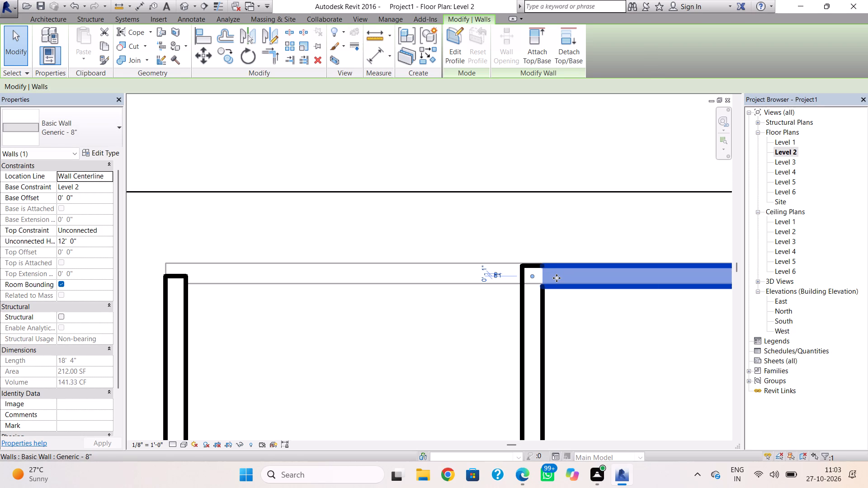
{"action": "scroll", "coordinate": [557, 277], "scroll_direction": "up", "scroll_amount": 2}
{"action": "key", "text": "Up"}
{"action": "left_click", "coordinate": [513, 215]}
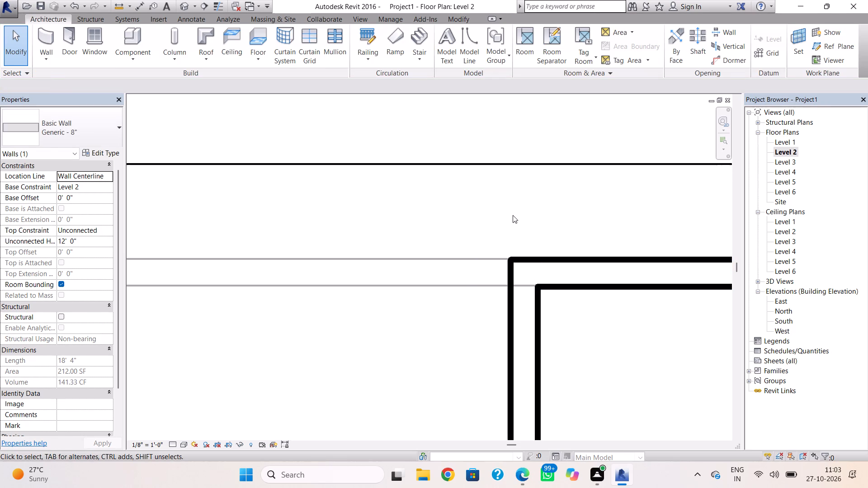
Shorten the west wall's north end to the inner face of the north wall below.
{"action": "left_click", "coordinate": [52, 43]}
{"action": "scroll", "coordinate": [354, 300], "scroll_direction": "down", "scroll_amount": 3}
{"action": "middle_click_drag", "start_coordinate": [360, 300], "coordinate": [464, 291]}
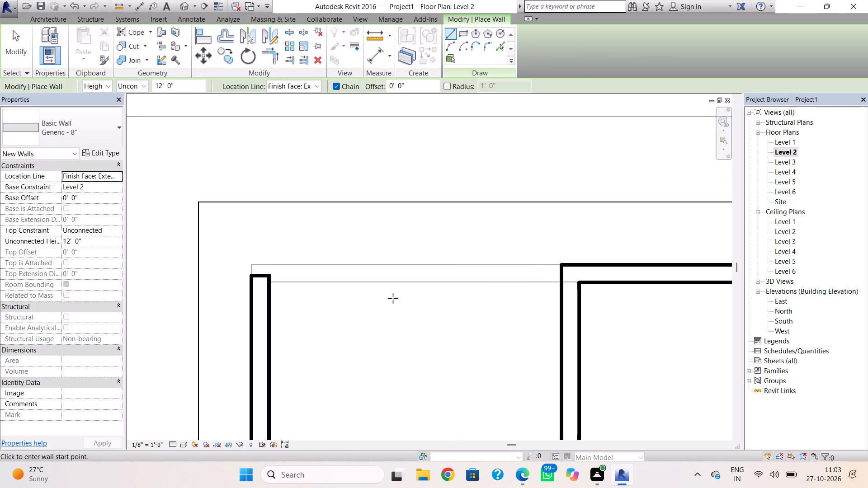
{"action": "key", "text": "Escape"}
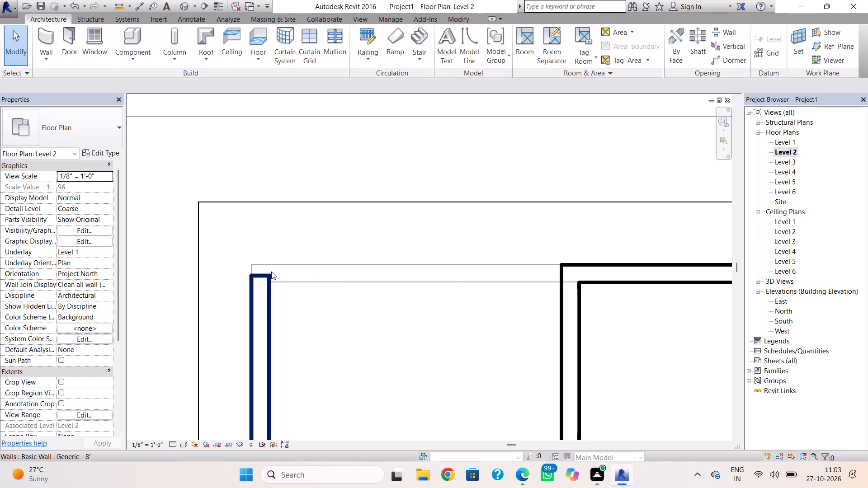
{"action": "left_click", "coordinate": [261, 276]}
{"action": "left_click", "coordinate": [261, 276]}
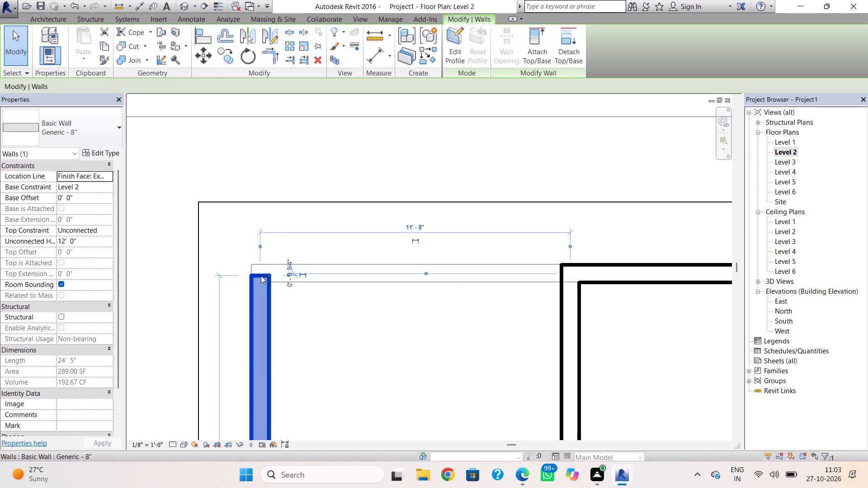
{"action": "left_click_drag", "start_coordinate": [267, 275], "coordinate": [267, 284]}
{"action": "left_click", "coordinate": [301, 316]}
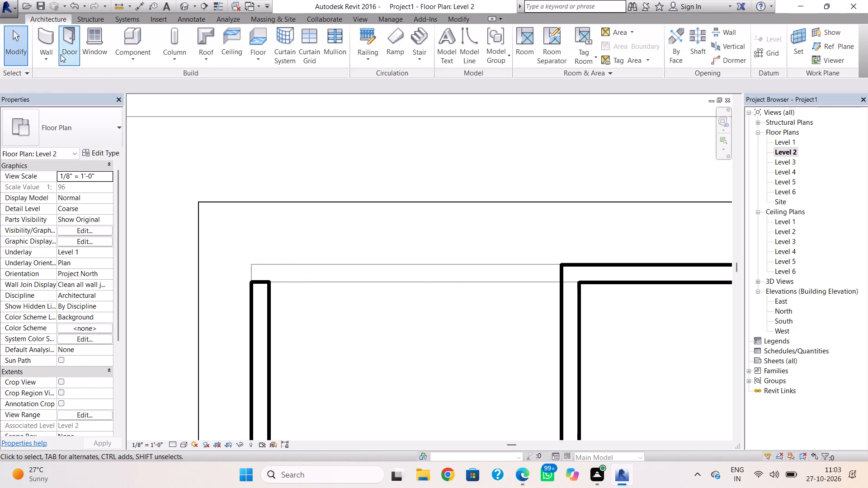
Draw a north wall, flipped to the outer side, from the west wall's outer north corner to the room's west wall.
{"action": "left_click", "coordinate": [50, 45]}
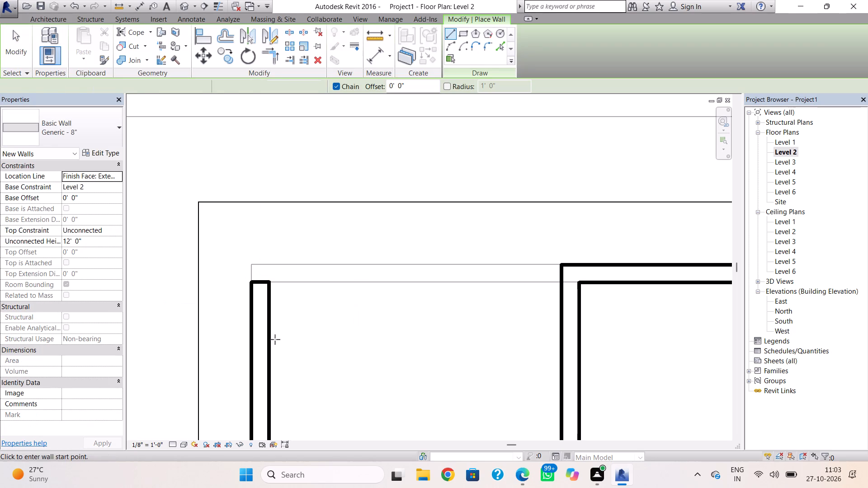
{"action": "left_click", "coordinate": [251, 281]}
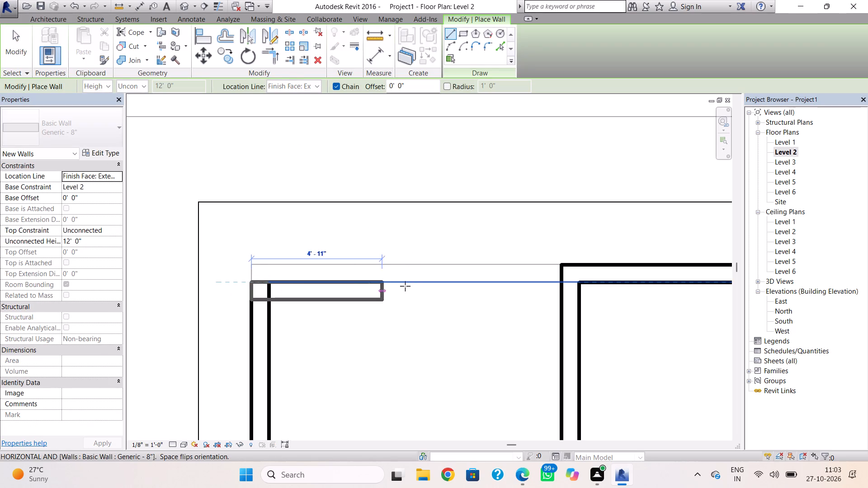
{"action": "key", "text": "space"}
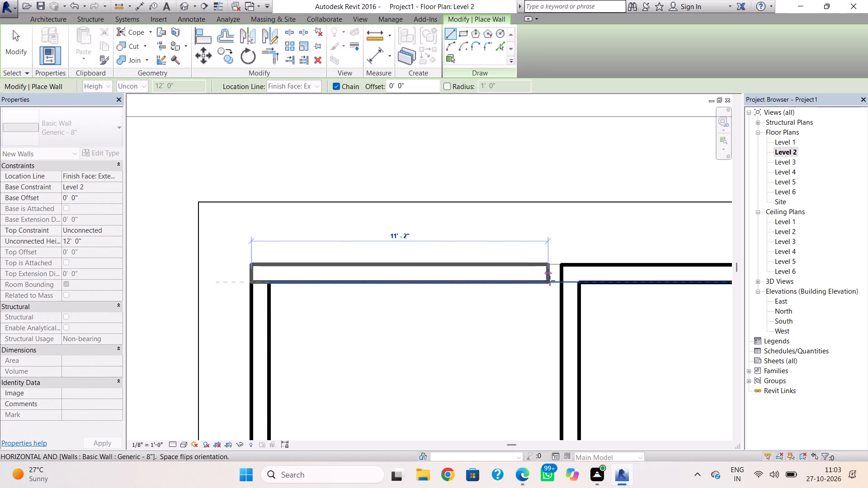
{"action": "left_click", "coordinate": [559, 281]}
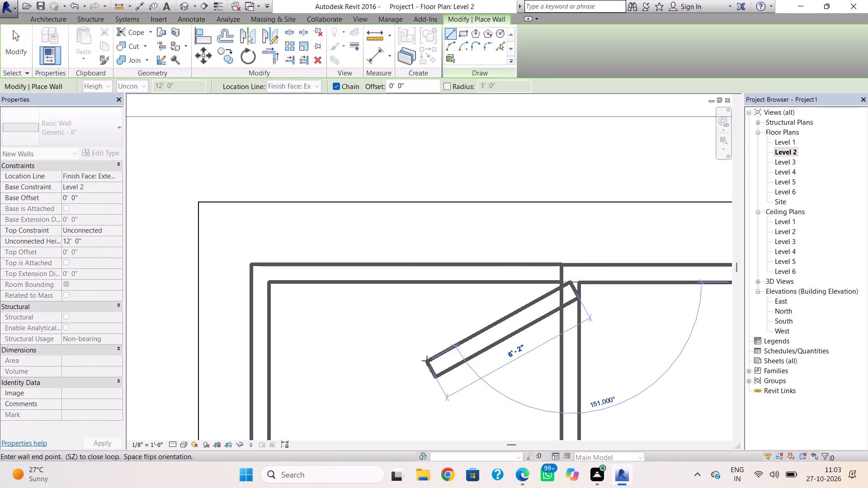
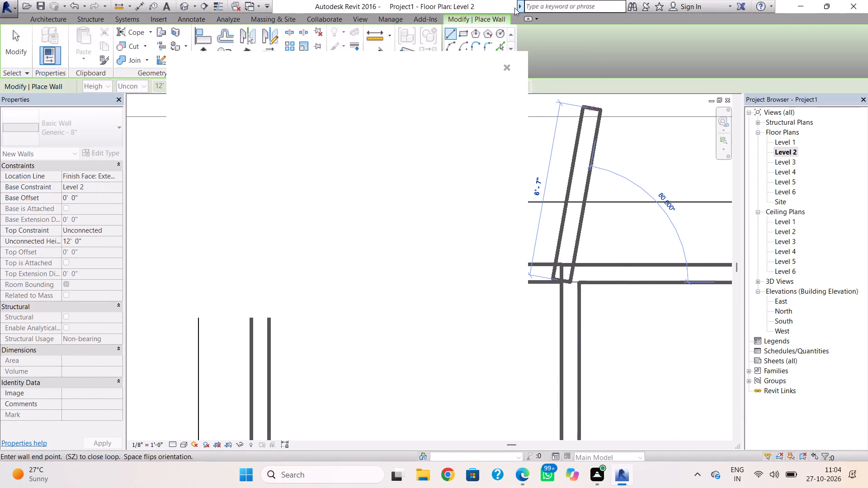
Dismiss the blank overlay covering the plan and end wall placement.
{"action": "left_click", "coordinate": [508, 63]}
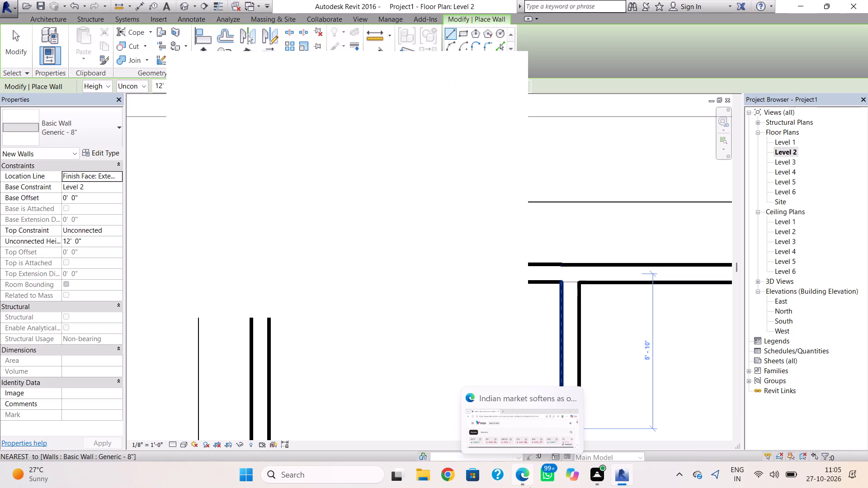
{"action": "left_click", "coordinate": [504, 69]}
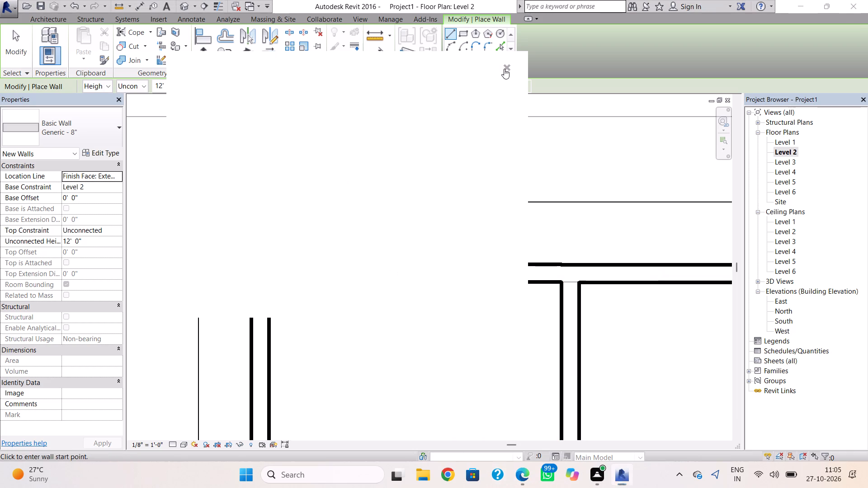
{"action": "key", "text": "Escape"}
{"action": "key", "text": "Escape"}
Pull the partition wall's north end back about 1' south, clear of the two north wall segments.
{"action": "left_click", "coordinate": [581, 266]}
{"action": "scroll", "coordinate": [581, 266], "scroll_direction": "up", "scroll_amount": 5}
{"action": "middle_click_drag", "start_coordinate": [576, 271], "coordinate": [572, 274]}
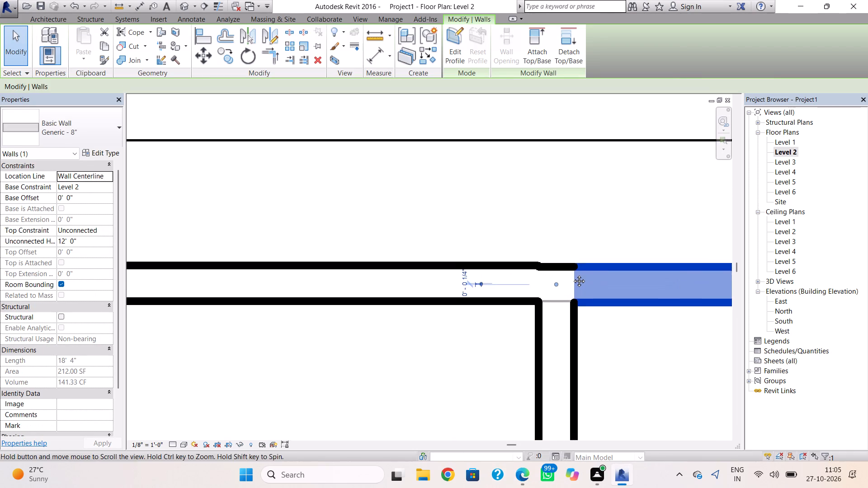
{"action": "middle_click_drag", "start_coordinate": [572, 274], "coordinate": [524, 280]}
{"action": "scroll", "coordinate": [570, 276], "scroll_direction": "down", "scroll_amount": 3}
{"action": "scroll", "coordinate": [524, 273], "scroll_direction": "down", "scroll_amount": 4}
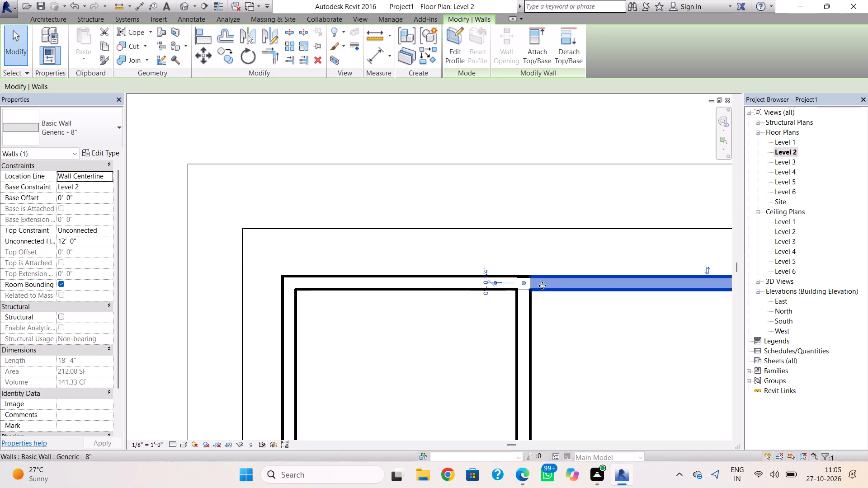
{"action": "scroll", "coordinate": [536, 288], "scroll_direction": "up", "scroll_amount": 4}
{"action": "left_click", "coordinate": [520, 267]}
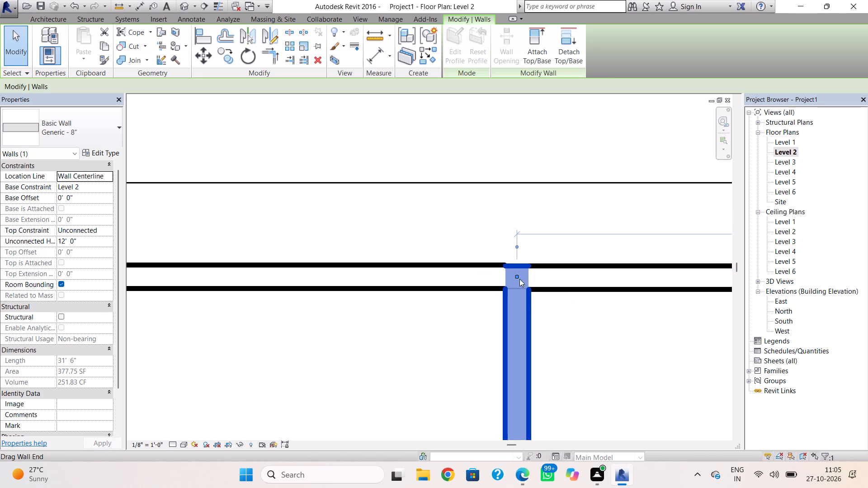
{"action": "left_click_drag", "start_coordinate": [517, 275], "coordinate": [518, 260]}
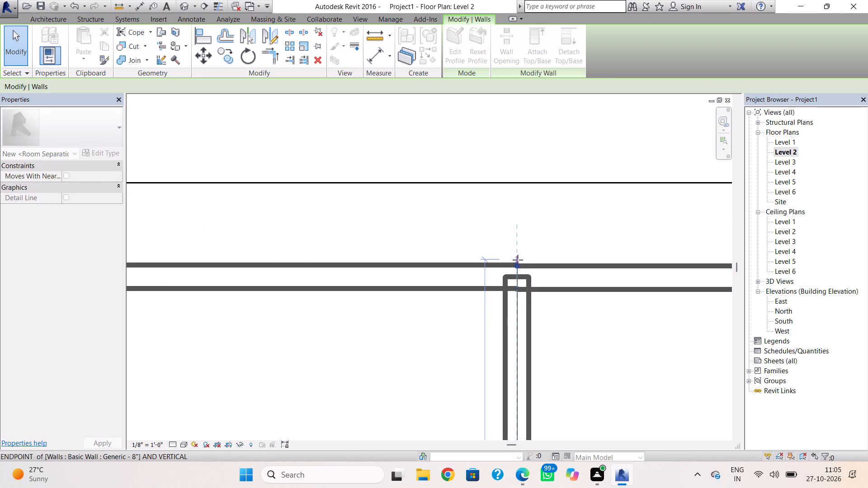
{"action": "left_click_drag", "start_coordinate": [518, 260], "coordinate": [514, 313]}
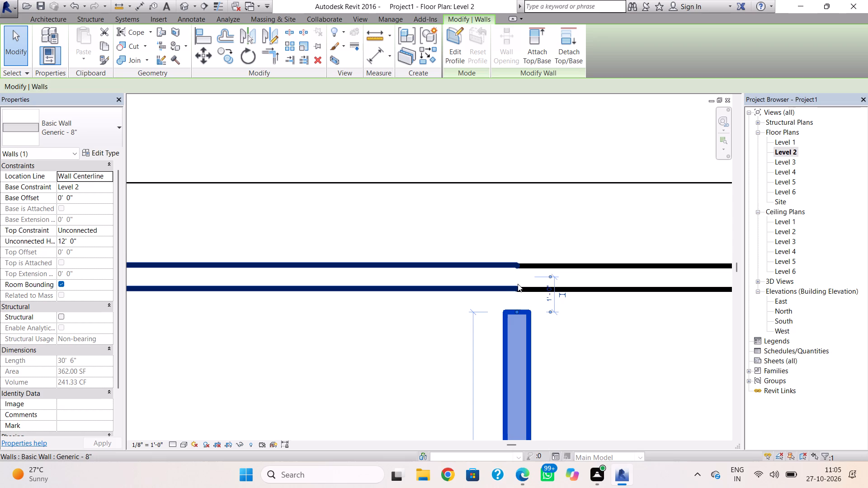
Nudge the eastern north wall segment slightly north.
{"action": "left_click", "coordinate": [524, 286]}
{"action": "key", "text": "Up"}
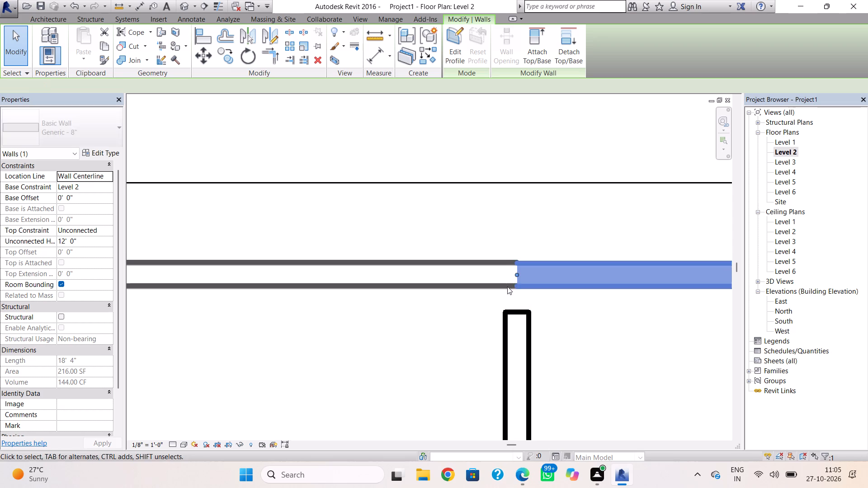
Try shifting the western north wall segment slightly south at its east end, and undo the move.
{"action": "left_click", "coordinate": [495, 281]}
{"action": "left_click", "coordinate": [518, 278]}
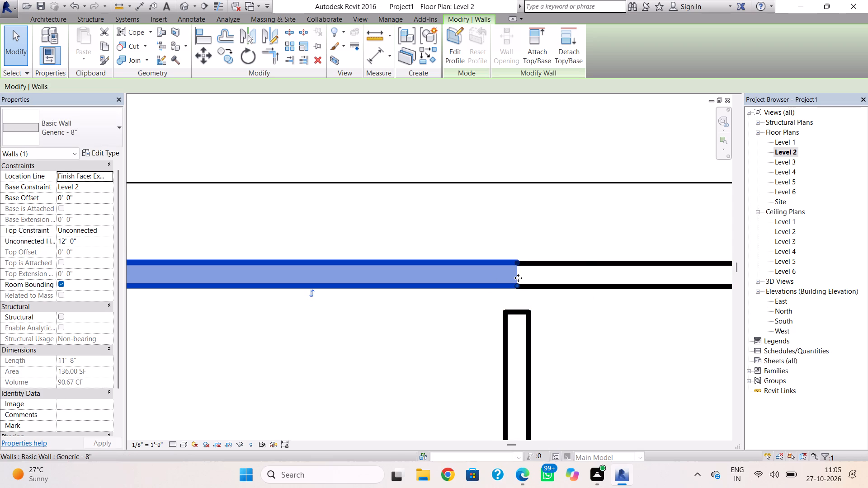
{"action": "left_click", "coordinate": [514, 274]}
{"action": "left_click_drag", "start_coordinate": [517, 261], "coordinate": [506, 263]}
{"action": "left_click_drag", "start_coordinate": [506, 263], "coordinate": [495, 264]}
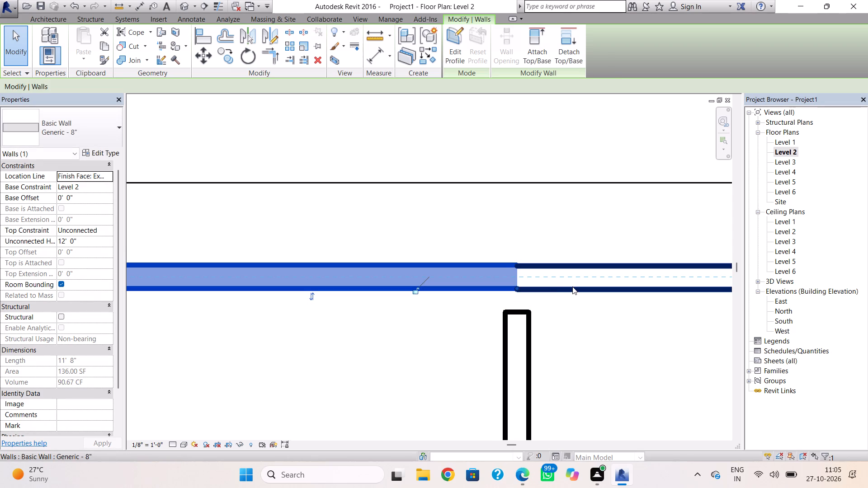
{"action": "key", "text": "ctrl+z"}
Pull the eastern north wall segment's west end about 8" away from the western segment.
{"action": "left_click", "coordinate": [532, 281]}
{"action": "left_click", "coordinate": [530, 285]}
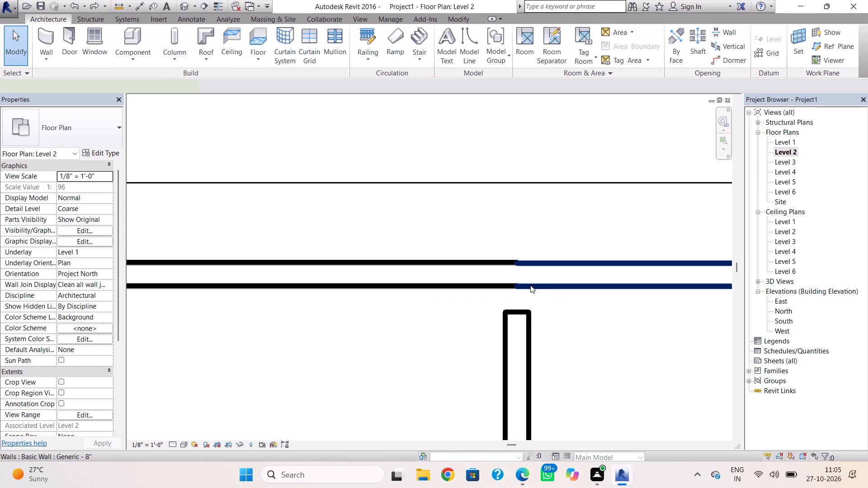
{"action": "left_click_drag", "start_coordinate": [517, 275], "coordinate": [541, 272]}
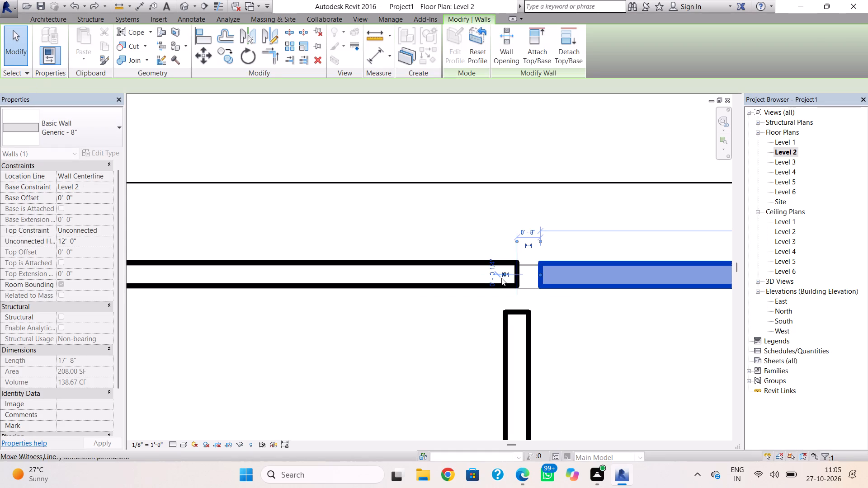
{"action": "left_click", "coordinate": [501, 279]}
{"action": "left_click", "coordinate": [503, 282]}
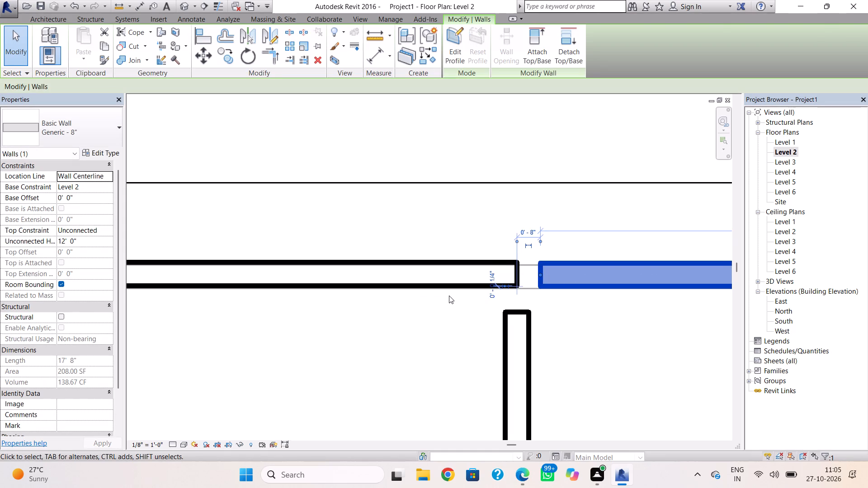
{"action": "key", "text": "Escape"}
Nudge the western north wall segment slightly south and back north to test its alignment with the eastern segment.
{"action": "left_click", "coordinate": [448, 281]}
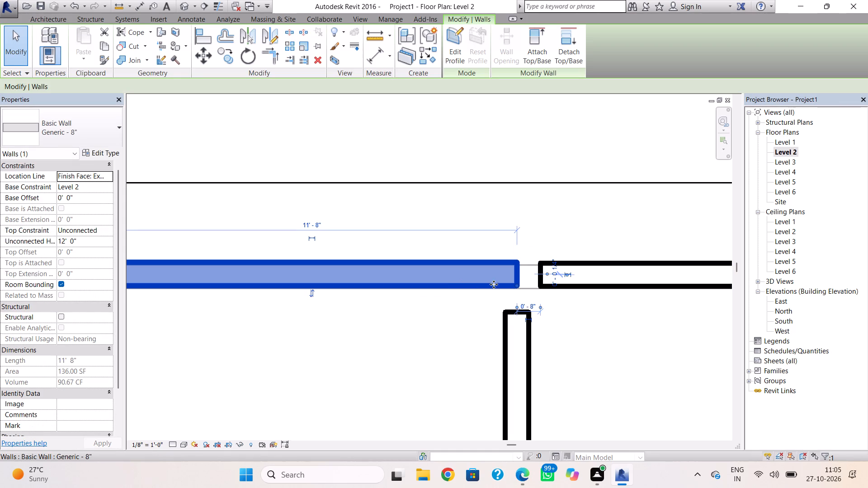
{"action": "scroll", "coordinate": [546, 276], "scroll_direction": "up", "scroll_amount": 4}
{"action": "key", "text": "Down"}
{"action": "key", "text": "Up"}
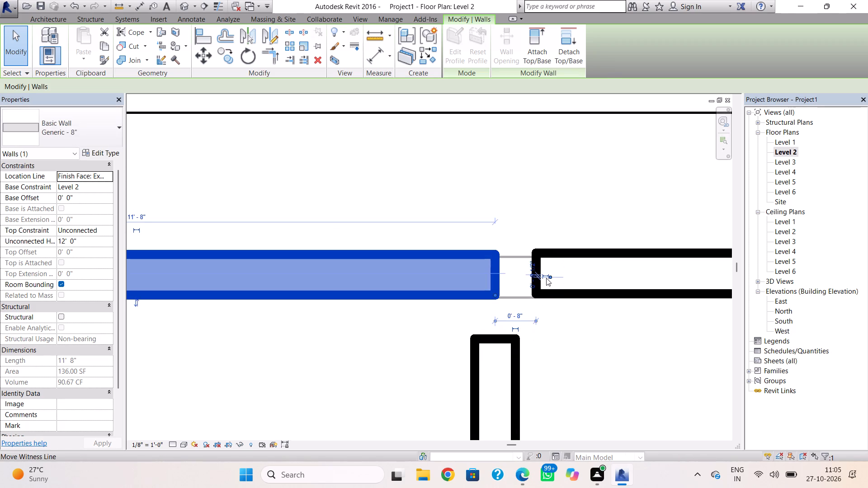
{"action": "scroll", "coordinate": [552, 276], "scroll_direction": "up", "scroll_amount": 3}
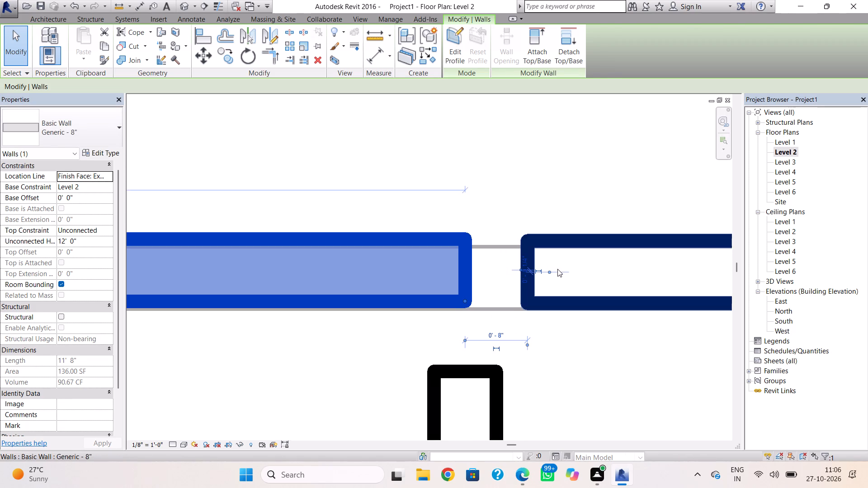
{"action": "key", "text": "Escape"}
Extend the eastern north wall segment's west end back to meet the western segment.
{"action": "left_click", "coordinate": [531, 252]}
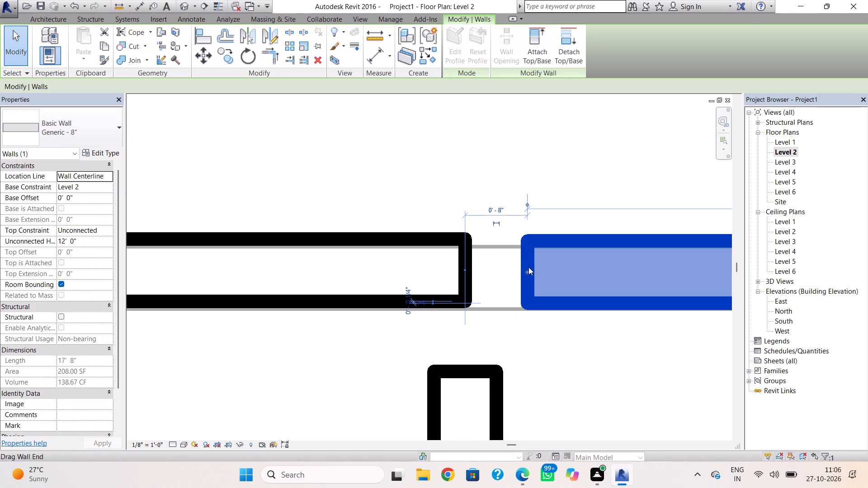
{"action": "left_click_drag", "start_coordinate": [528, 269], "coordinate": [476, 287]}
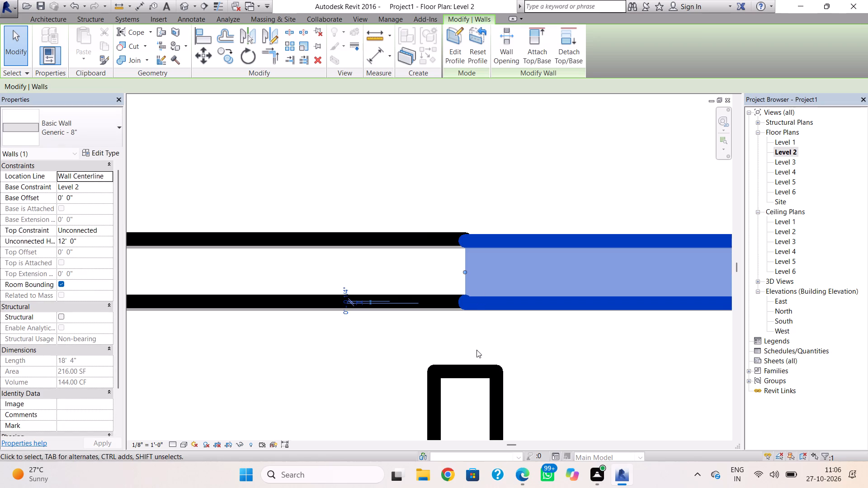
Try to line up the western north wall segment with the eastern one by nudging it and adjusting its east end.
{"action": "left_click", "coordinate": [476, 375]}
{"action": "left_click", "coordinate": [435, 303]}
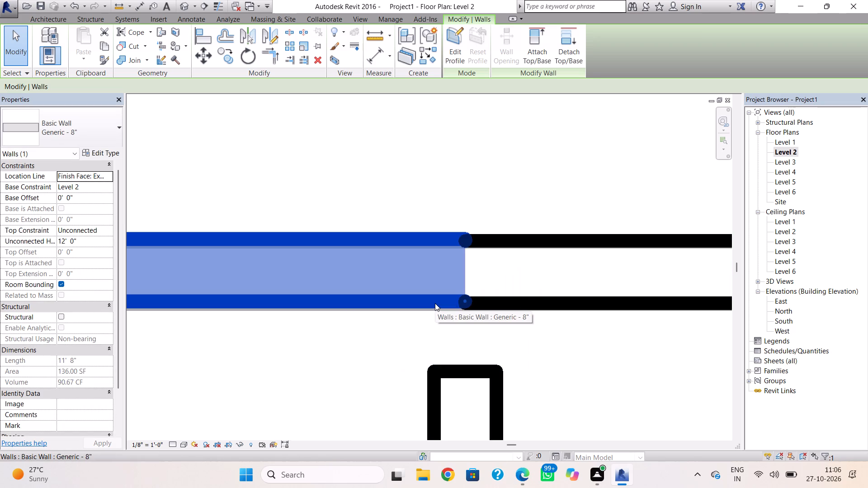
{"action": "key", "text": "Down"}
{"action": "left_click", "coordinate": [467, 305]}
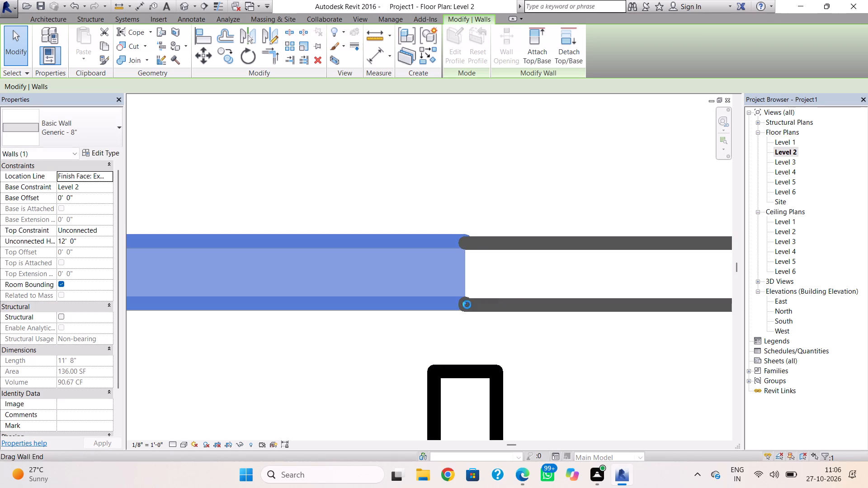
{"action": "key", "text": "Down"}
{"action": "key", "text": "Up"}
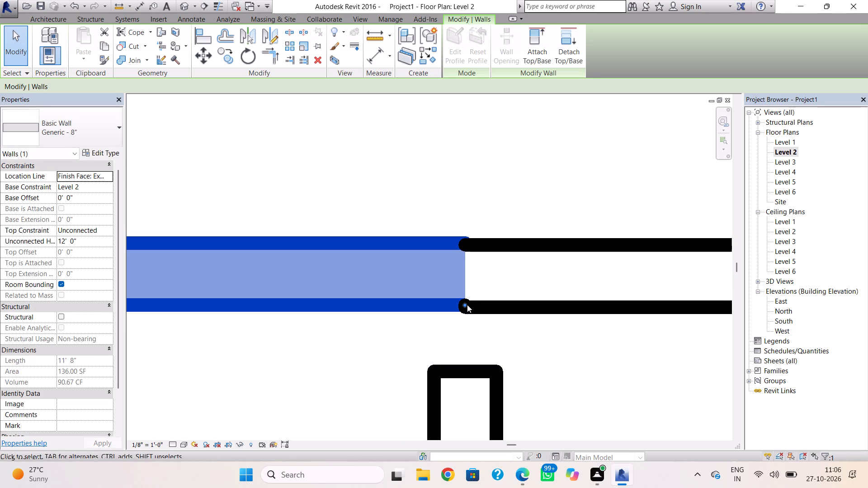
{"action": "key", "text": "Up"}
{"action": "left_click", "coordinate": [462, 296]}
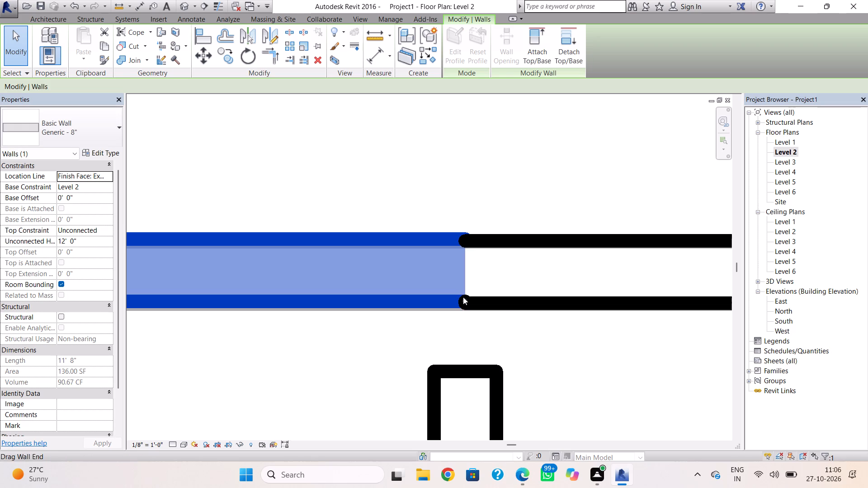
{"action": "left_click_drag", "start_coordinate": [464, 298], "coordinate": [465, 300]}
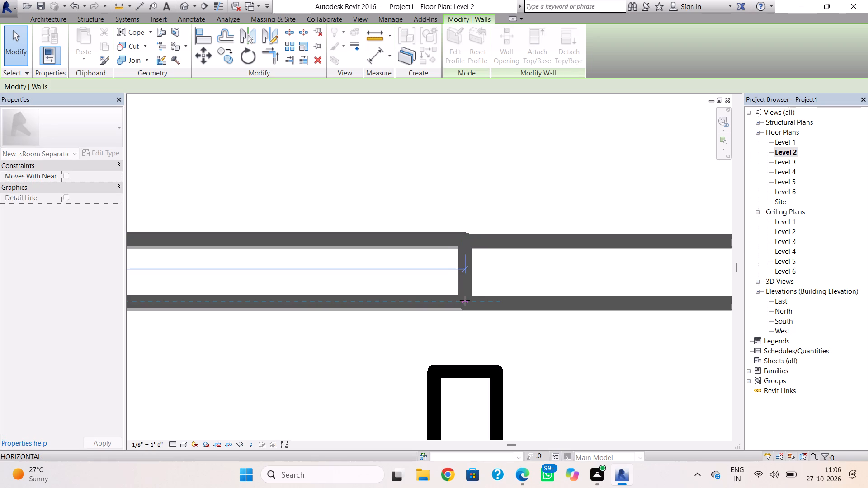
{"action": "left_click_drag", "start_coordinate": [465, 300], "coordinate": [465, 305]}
Delete both misaligned north wall segments between the west wall and the room's west wall.
{"action": "scroll", "coordinate": [467, 310], "scroll_direction": "down", "scroll_amount": 6}
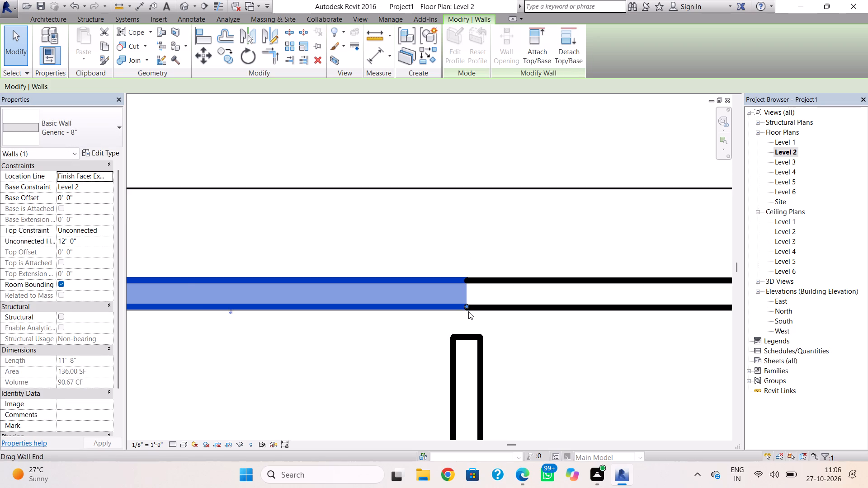
{"action": "scroll", "coordinate": [468, 312], "scroll_direction": "down", "scroll_amount": 6}
{"action": "scroll", "coordinate": [515, 307], "scroll_direction": "down", "scroll_amount": 3}
{"action": "middle_click_drag", "start_coordinate": [513, 308], "coordinate": [412, 314]}
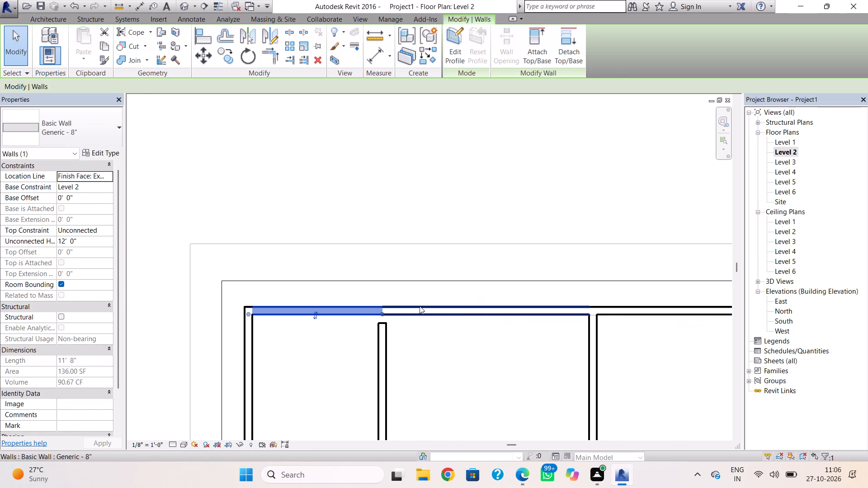
{"action": "left_click", "coordinate": [420, 306]}
{"action": "key", "text": "Delete"}
{"action": "left_click", "coordinate": [383, 310]}
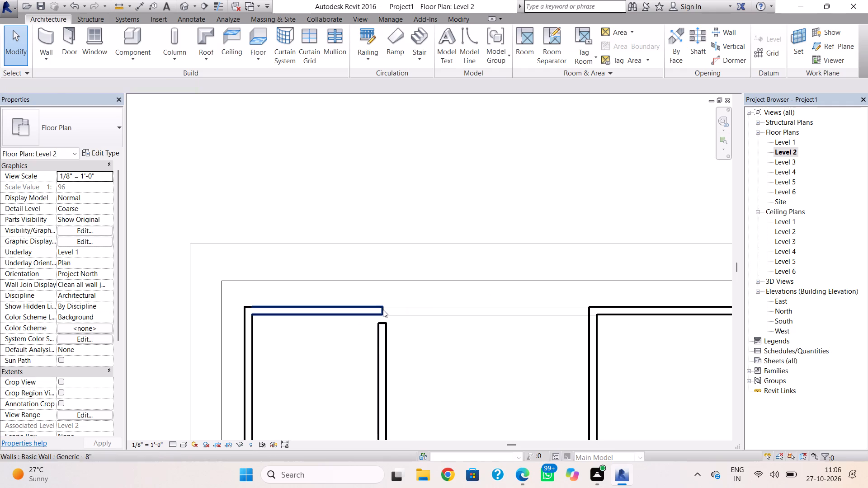
{"action": "key", "text": "Delete"}
Shorten the west wall's north end to the inner face of the north wall below.
{"action": "left_click", "coordinate": [240, 318]}
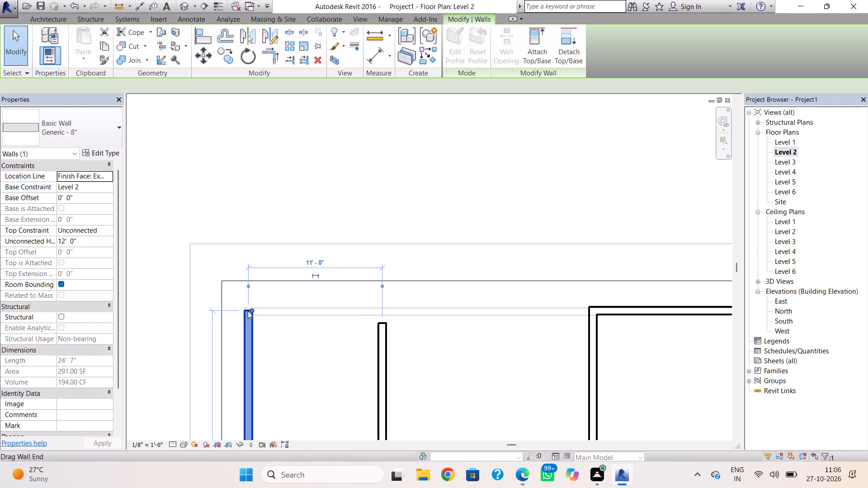
{"action": "left_click_drag", "start_coordinate": [251, 309], "coordinate": [251, 314]}
{"action": "left_click", "coordinate": [269, 333]}
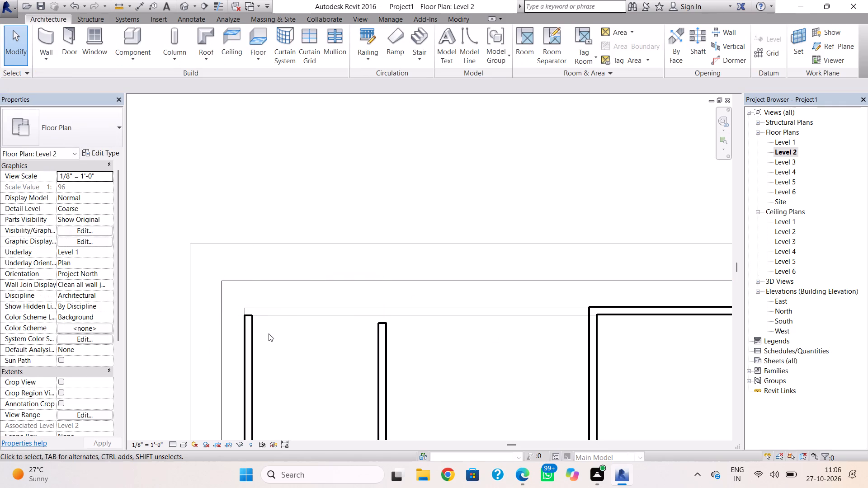
Draw one continuous 12' north wall, flipped to the outer side, from the west wall's outer north corner to the room's west wall.
{"action": "left_click", "coordinate": [49, 37]}
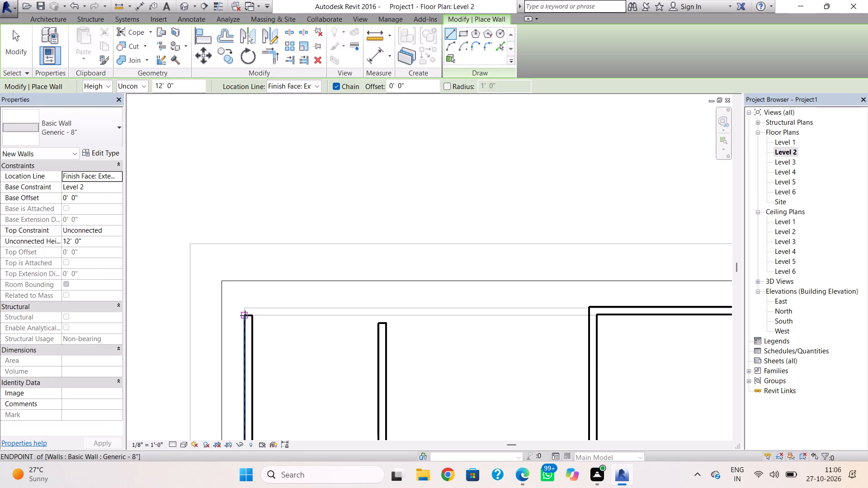
{"action": "left_click", "coordinate": [245, 315]}
{"action": "key", "text": "space"}
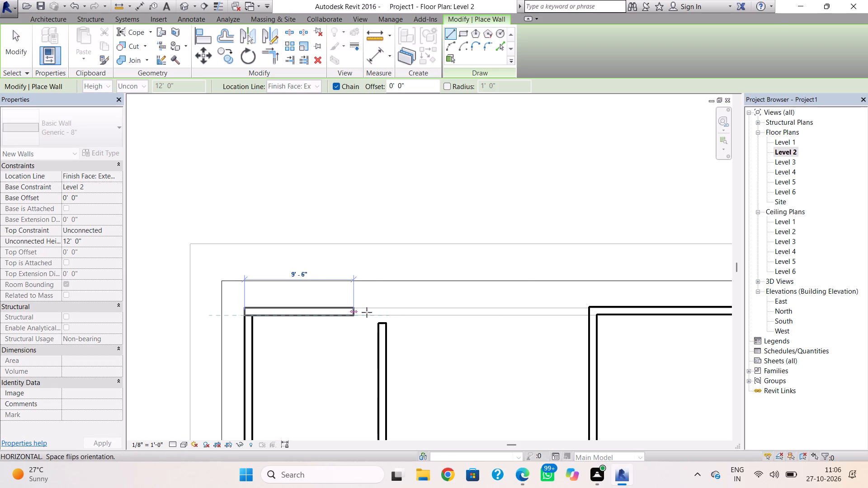
{"action": "left_click", "coordinate": [585, 317]}
{"action": "left_click", "coordinate": [507, 66]}
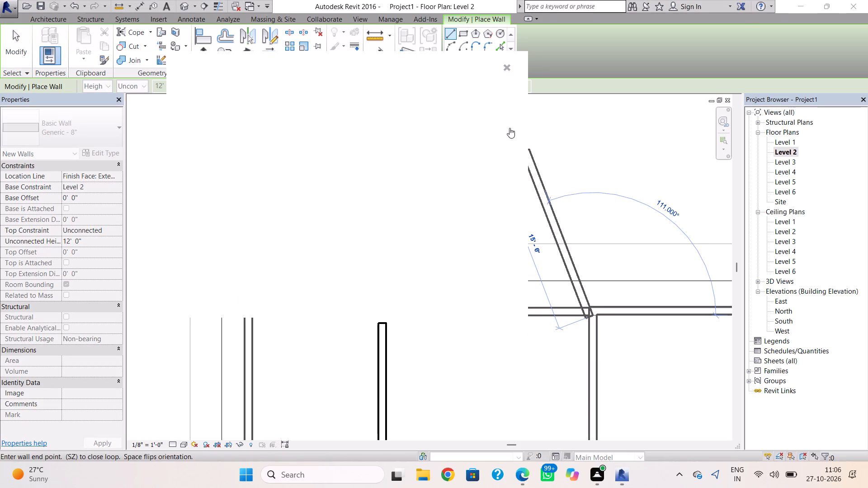
{"action": "key", "text": "Escape"}
{"action": "key", "text": "Escape"}
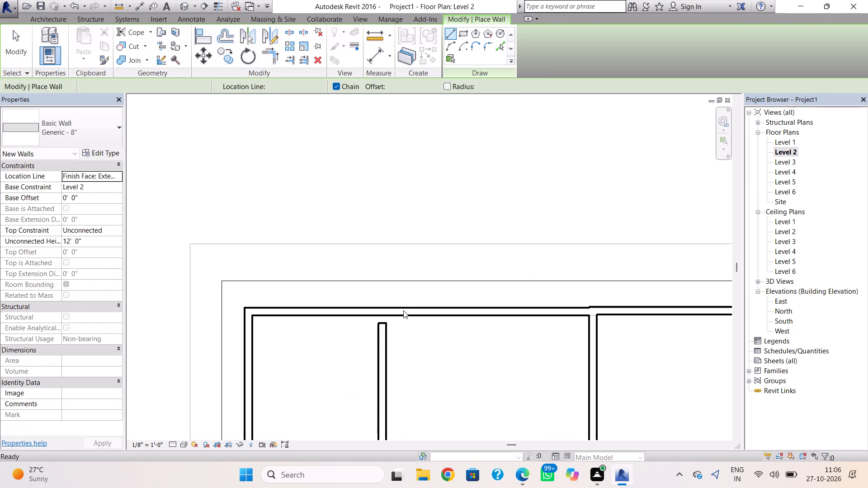
Extend the partition wall's north end to join the new north wall.
{"action": "left_click", "coordinate": [385, 323]}
{"action": "scroll", "coordinate": [381, 325], "scroll_direction": "up", "scroll_amount": 5}
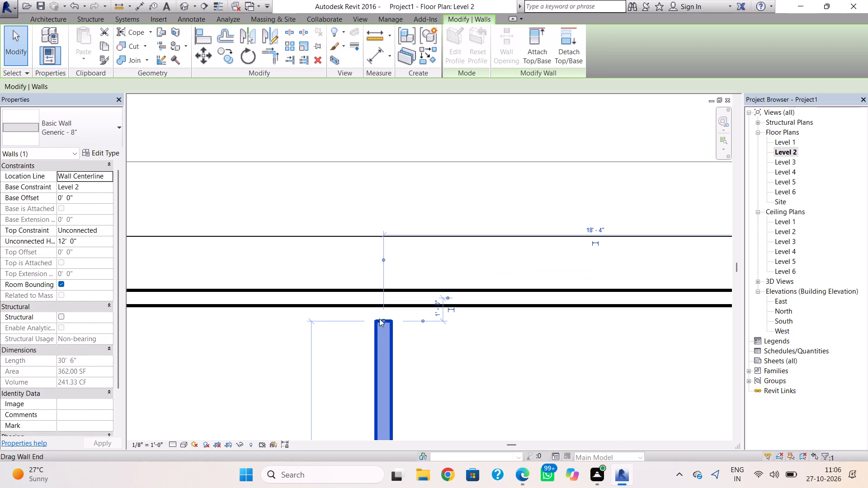
{"action": "left_click_drag", "start_coordinate": [382, 320], "coordinate": [383, 307]}
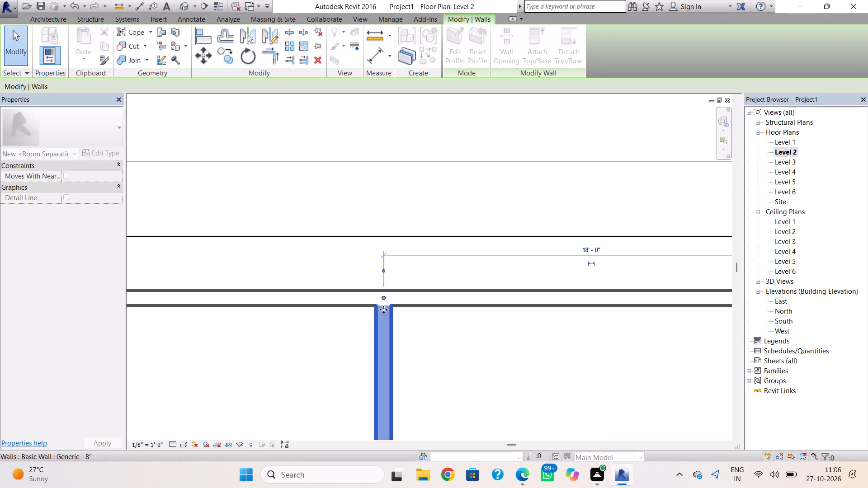
Show the whole building in the default 3D view with the Realistic visual style.
{"action": "left_click", "coordinate": [429, 345]}
{"action": "scroll", "coordinate": [419, 350], "scroll_direction": "down", "scroll_amount": 10}
{"action": "middle_click_drag", "start_coordinate": [418, 348], "coordinate": [435, 239]}
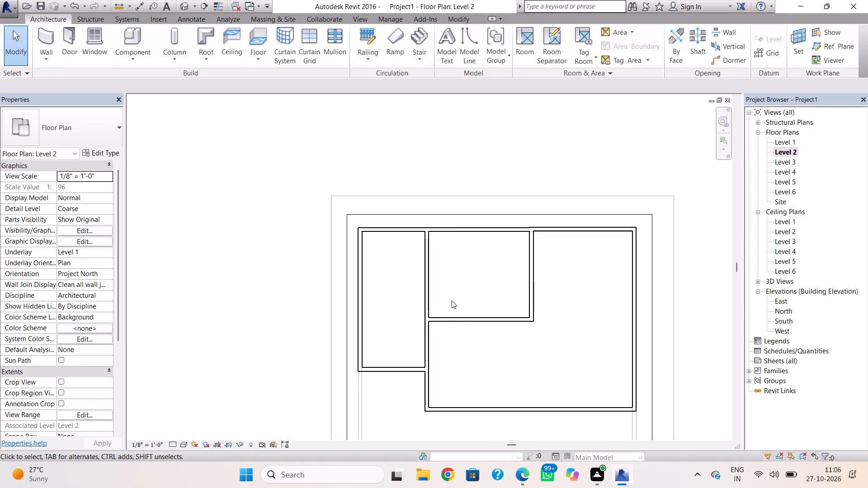
{"action": "scroll", "coordinate": [452, 300], "scroll_direction": "down", "scroll_amount": 2}
{"action": "middle_click_drag", "start_coordinate": [452, 300], "coordinate": [455, 246]}
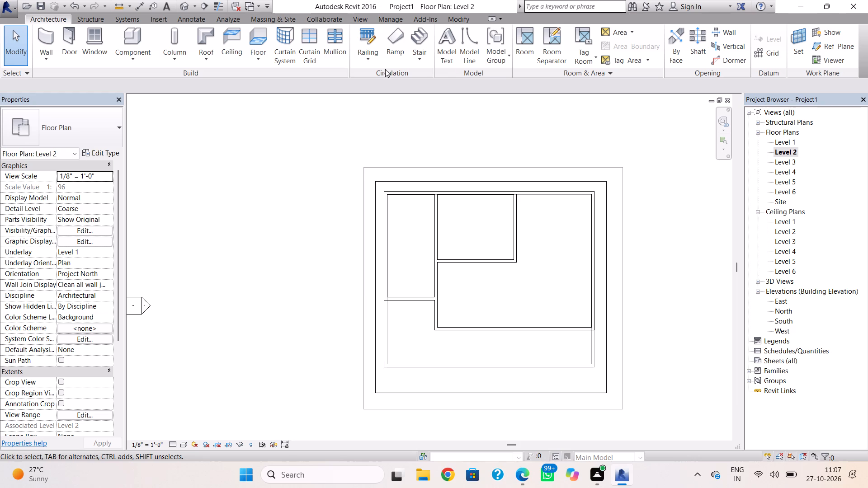
{"action": "left_click", "coordinate": [182, 5]}
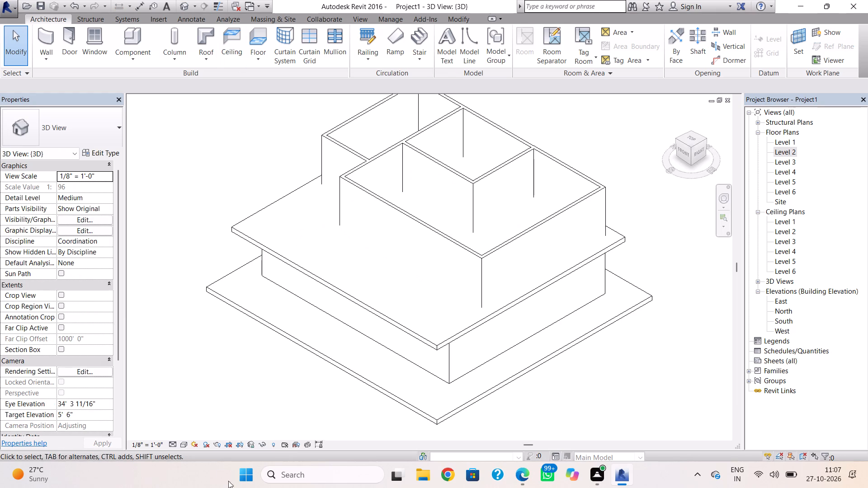
{"action": "left_click", "coordinate": [183, 444]}
{"action": "left_click", "coordinate": [205, 426]}
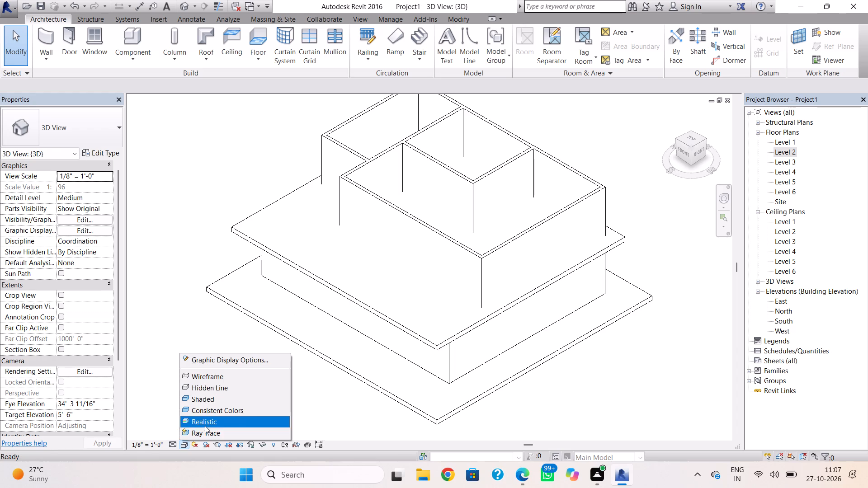
Copy the flat roof at Level 2 and paste it aligned to Level 3.
{"action": "left_click", "coordinate": [415, 335]}
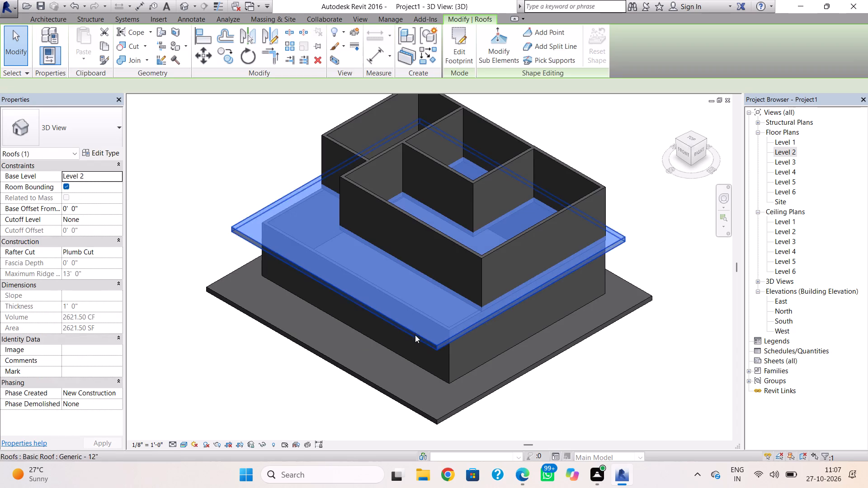
{"action": "left_click_drag", "start_coordinate": [105, 47], "coordinate": [110, 53]}
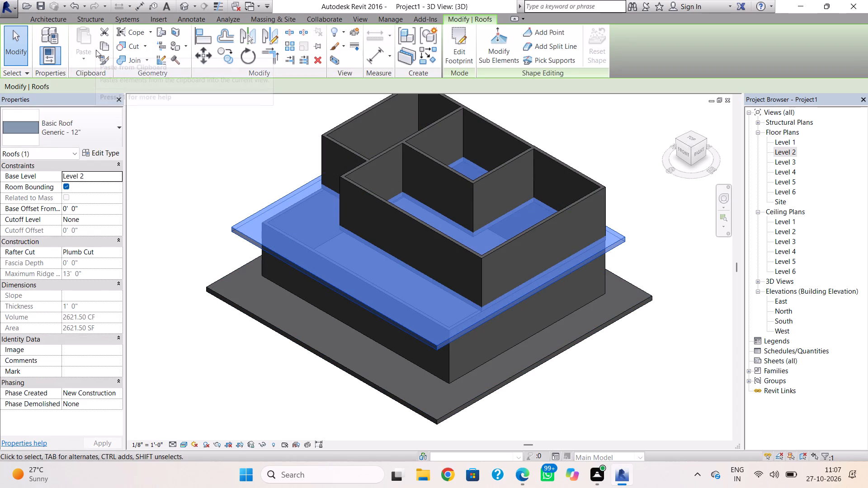
{"action": "left_click", "coordinate": [104, 46]}
{"action": "left_click", "coordinate": [85, 58]}
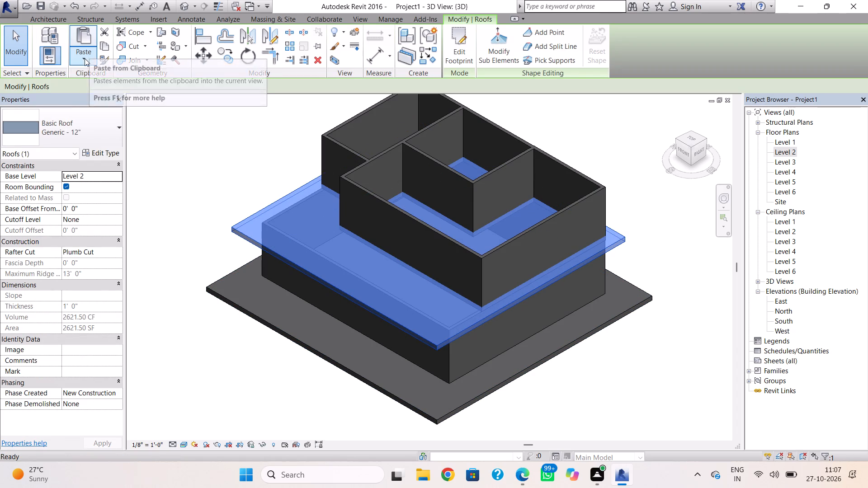
{"action": "left_click", "coordinate": [126, 107]}
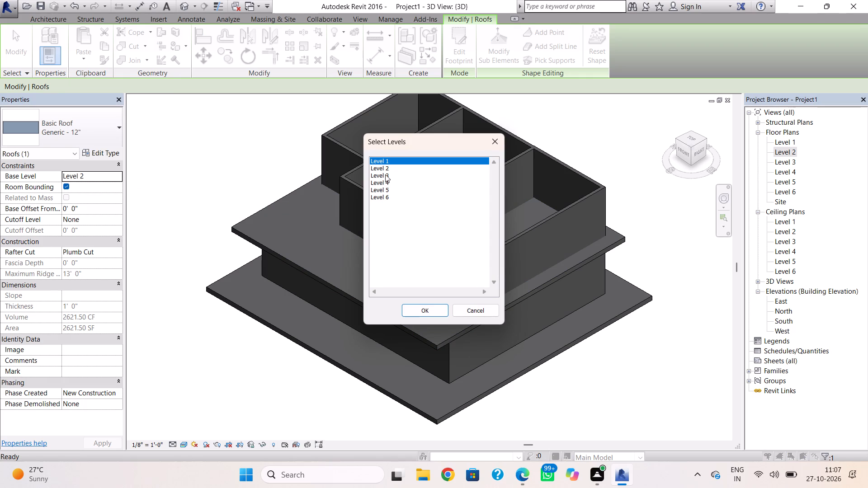
{"action": "left_click", "coordinate": [385, 174]}
{"action": "left_click", "coordinate": [411, 313]}
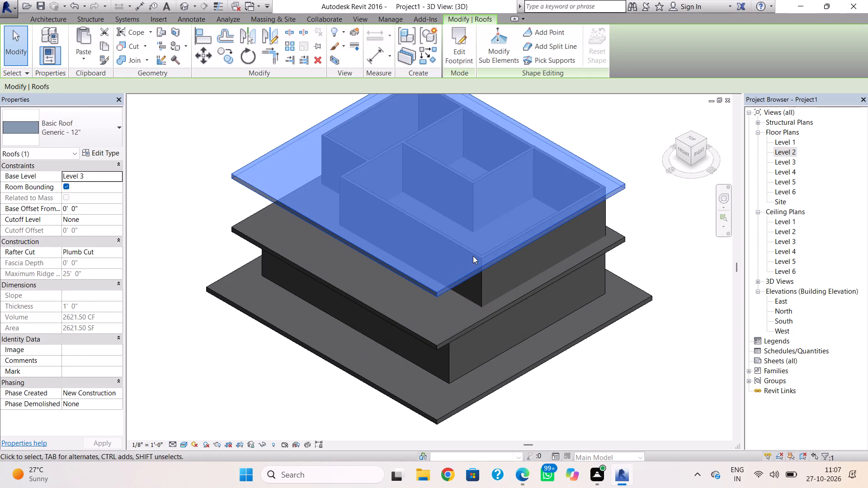
{"action": "left_click", "coordinate": [614, 295]}
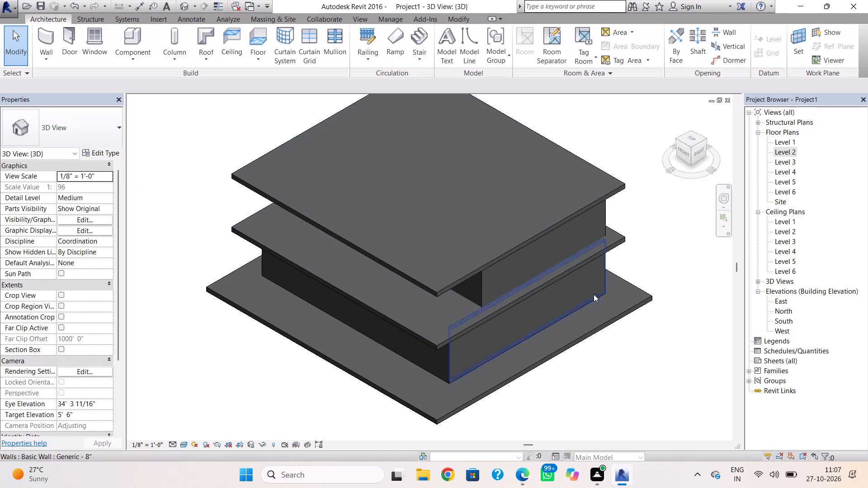
Examine the stacked storeys and roof slabs in 3D from the front and right sides.
{"action": "right_click_drag", "start_coordinate": [576, 297], "coordinate": [585, 303], "text": "shift"}
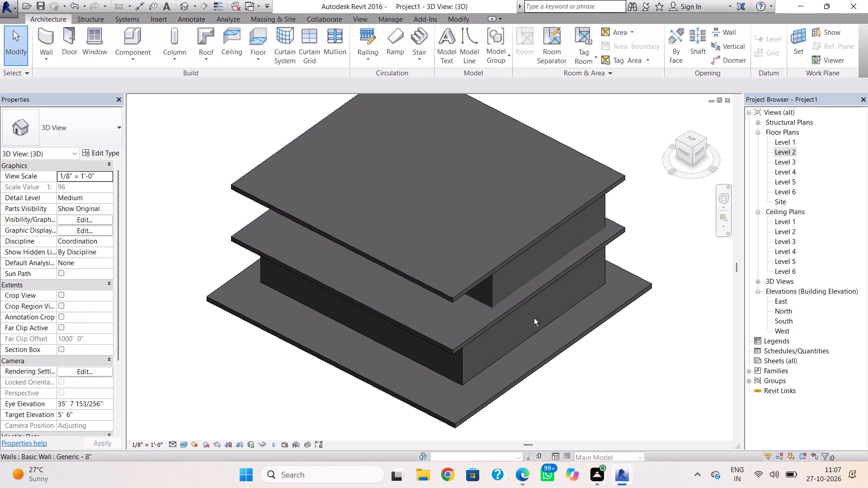
{"action": "right_click_drag", "start_coordinate": [432, 326], "coordinate": [470, 272], "text": "shift"}
{"action": "right_click", "coordinate": [470, 272], "text": "shift"}
{"action": "right_click", "coordinate": [470, 272], "text": "shift"}
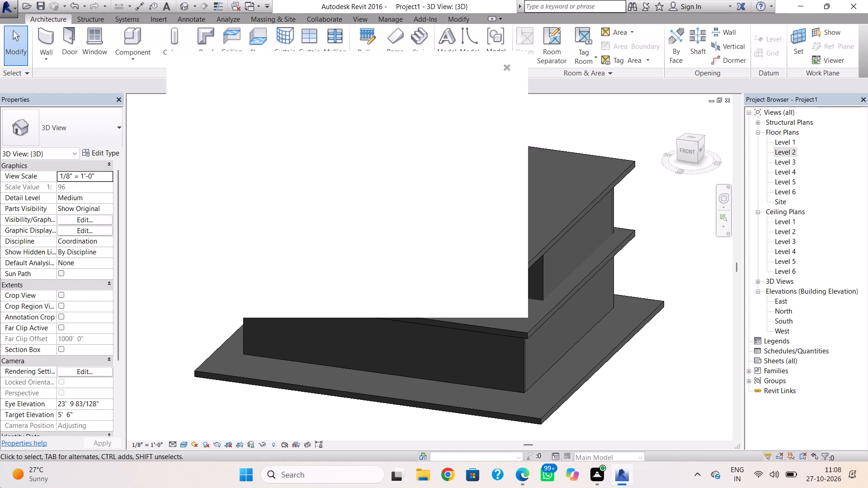
{"action": "left_click", "coordinate": [508, 69]}
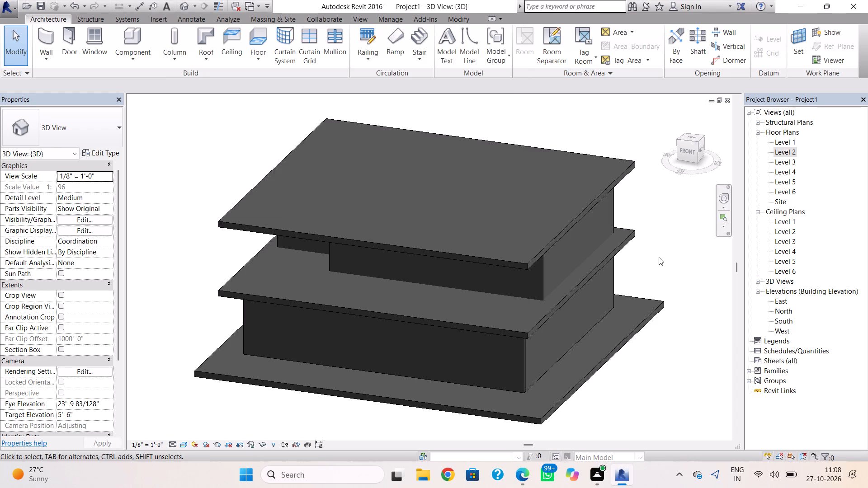
{"action": "right_click_drag", "start_coordinate": [760, 230], "coordinate": [744, 241], "text": "shift"}
{"action": "right_click_drag", "start_coordinate": [691, 265], "coordinate": [691, 266], "text": "shift"}
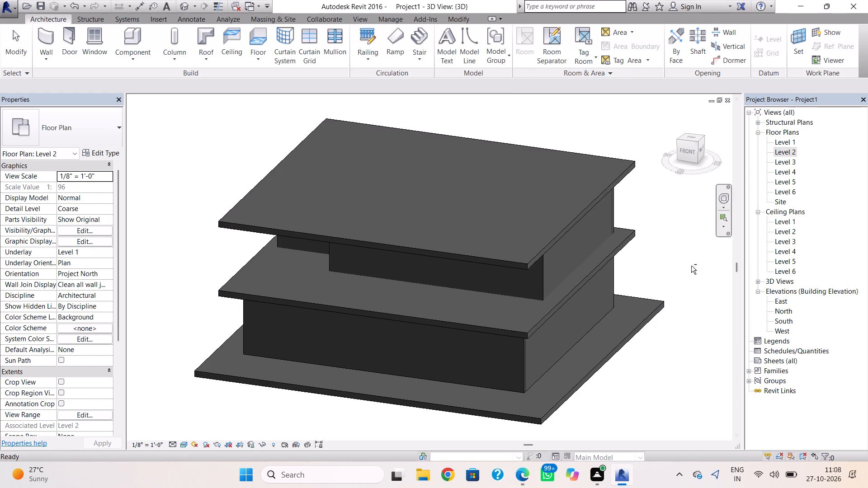
{"action": "right_click_drag", "start_coordinate": [691, 266], "coordinate": [637, 270], "text": "shift"}
{"action": "right_click_drag", "start_coordinate": [649, 262], "coordinate": [610, 201], "text": "shift"}
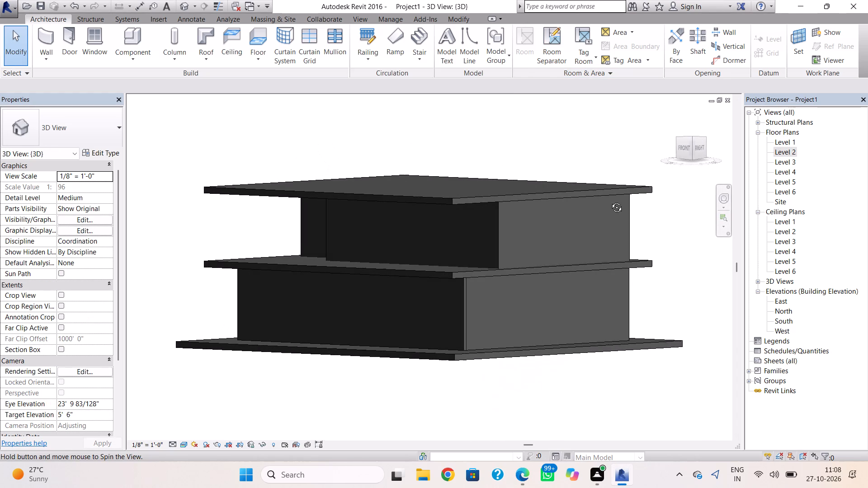
{"action": "right_click_drag", "start_coordinate": [610, 201], "coordinate": [609, 227], "text": "shift"}
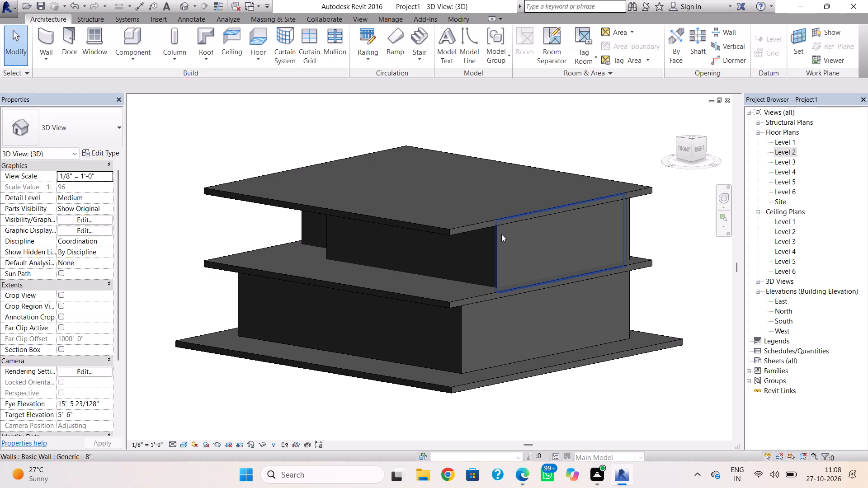
Copy all the exterior and interior Level 2 walls from the Level 2 plan and paste them aligned to Level 3.
{"action": "double_click", "coordinate": [777, 154]}
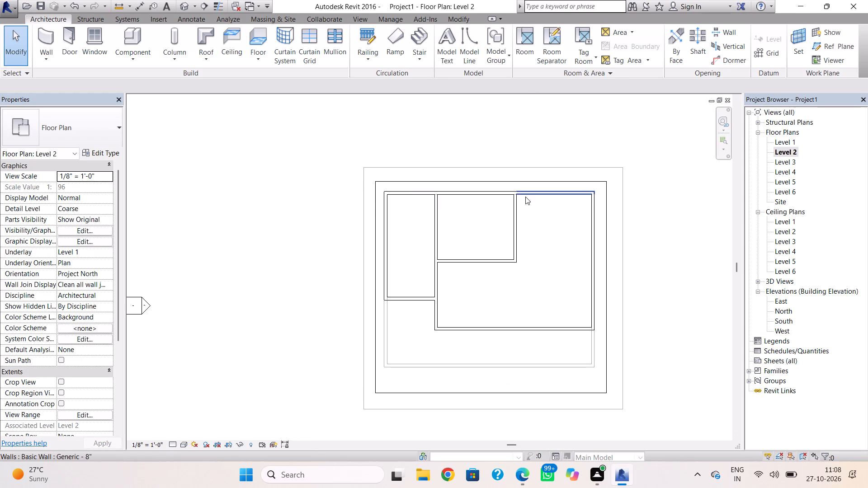
{"action": "left_click", "coordinate": [527, 197]}
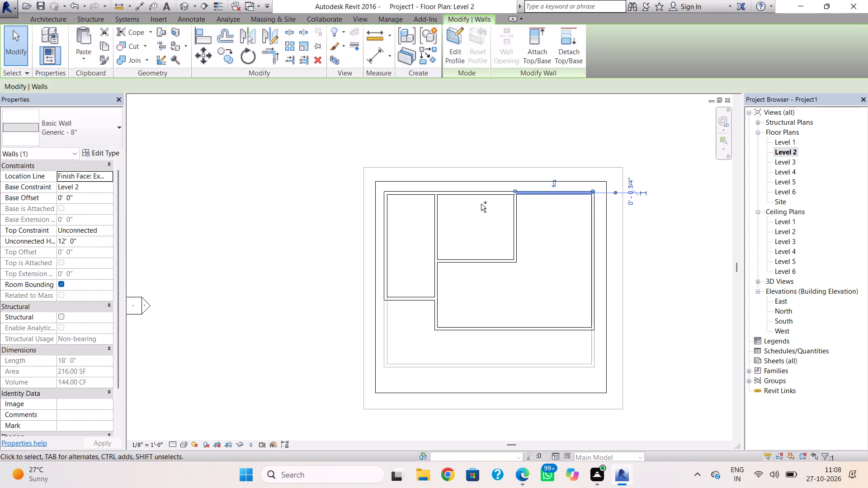
{"action": "left_click", "coordinate": [450, 199], "text": "ctrl"}
{"action": "left_click", "coordinate": [439, 224], "text": "ctrl"}
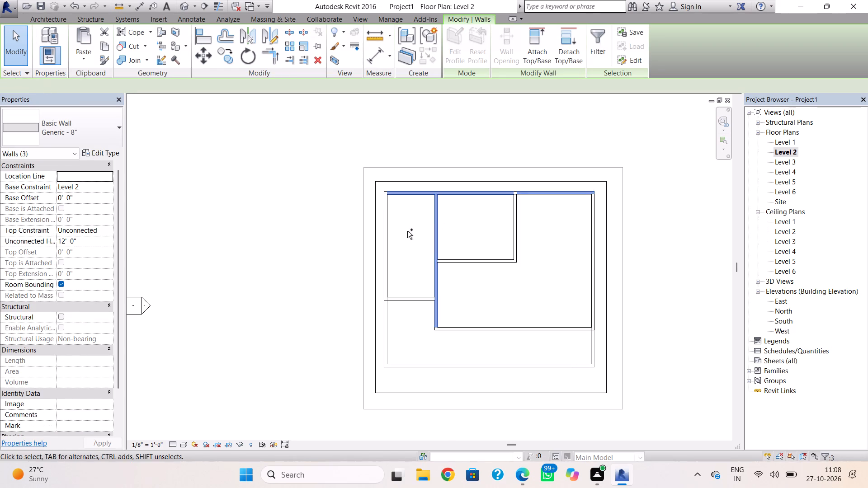
{"action": "left_click", "coordinate": [388, 239], "text": "ctrl"}
{"action": "left_click", "coordinate": [395, 295], "text": "ctrl"}
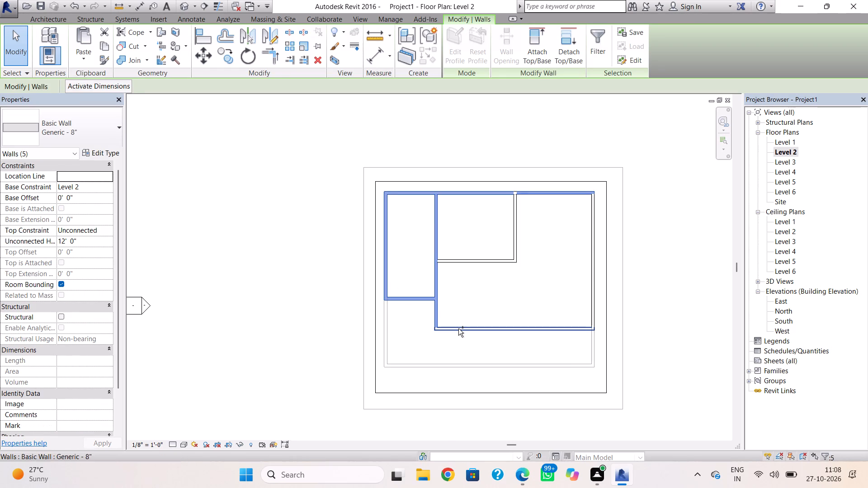
{"action": "left_click", "coordinate": [458, 328], "text": "ctrl"}
{"action": "left_click", "coordinate": [486, 263], "text": "ctrl"}
{"action": "left_click", "coordinate": [514, 245], "text": "ctrl"}
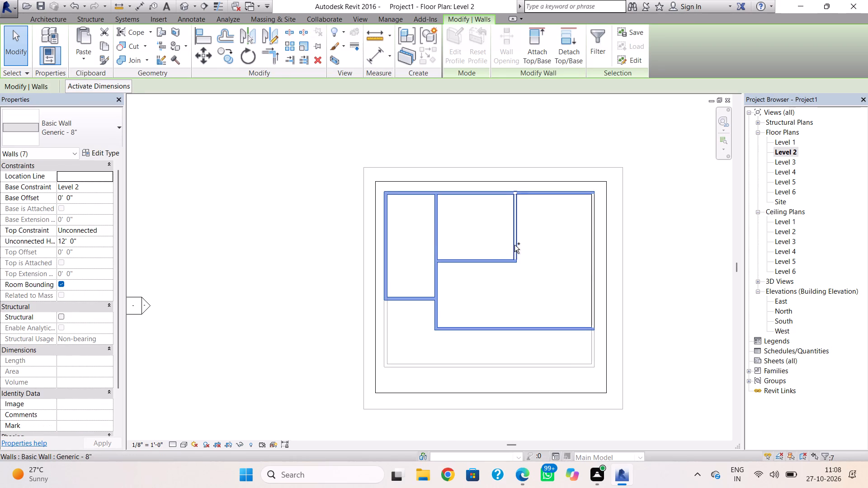
{"action": "left_click", "coordinate": [595, 272], "text": "ctrl"}
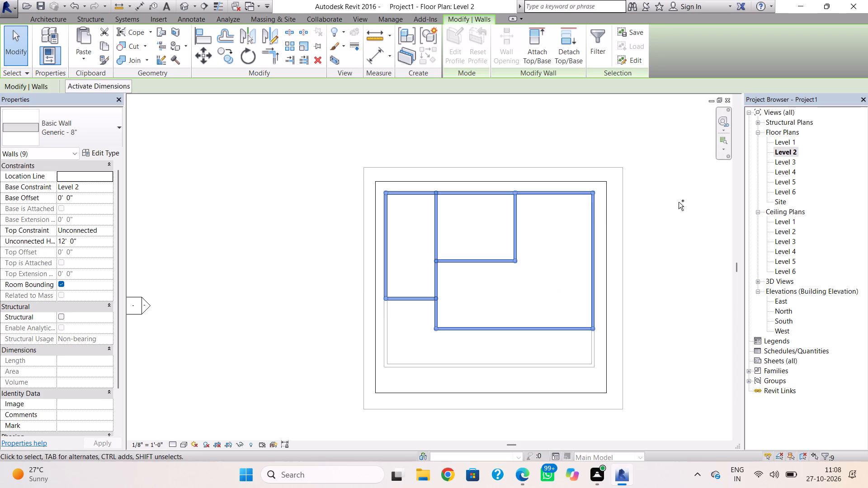
{"action": "left_click", "coordinate": [110, 51]}
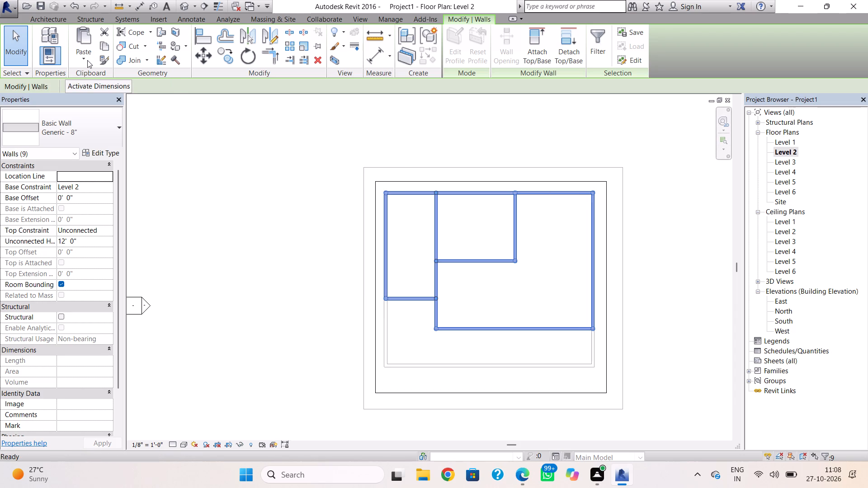
{"action": "left_click", "coordinate": [87, 61]}
{"action": "left_click", "coordinate": [108, 103]}
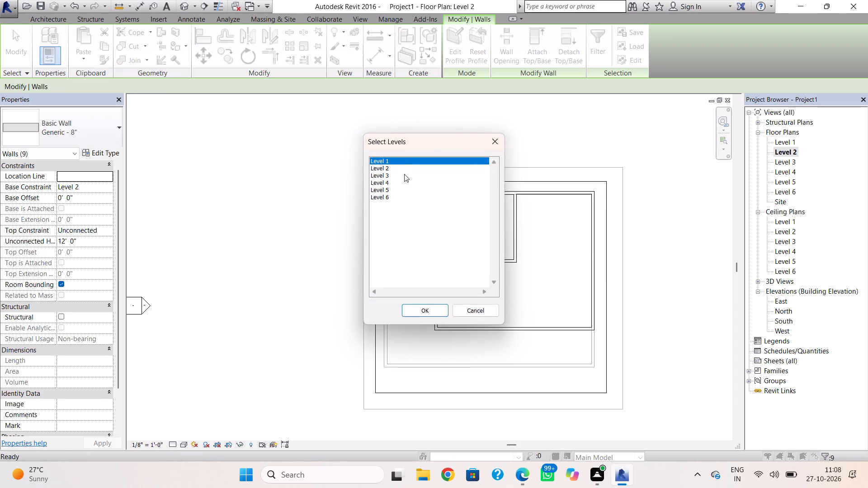
{"action": "left_click", "coordinate": [401, 177]}
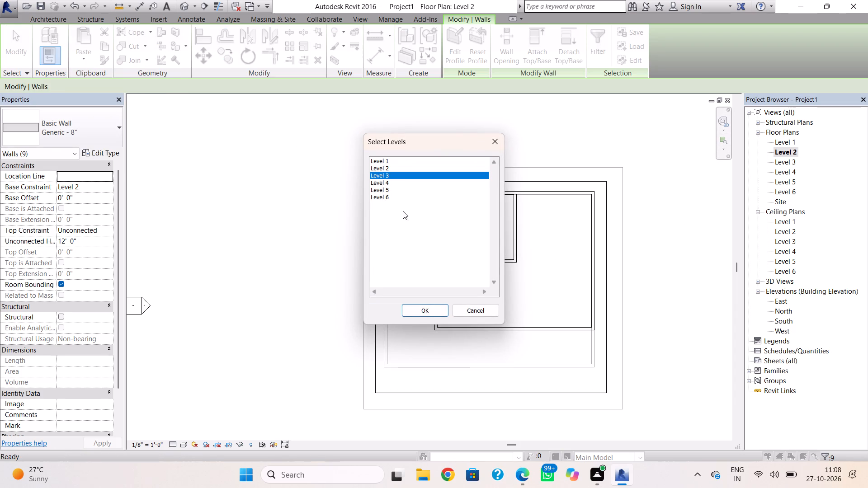
{"action": "left_click", "coordinate": [418, 313]}
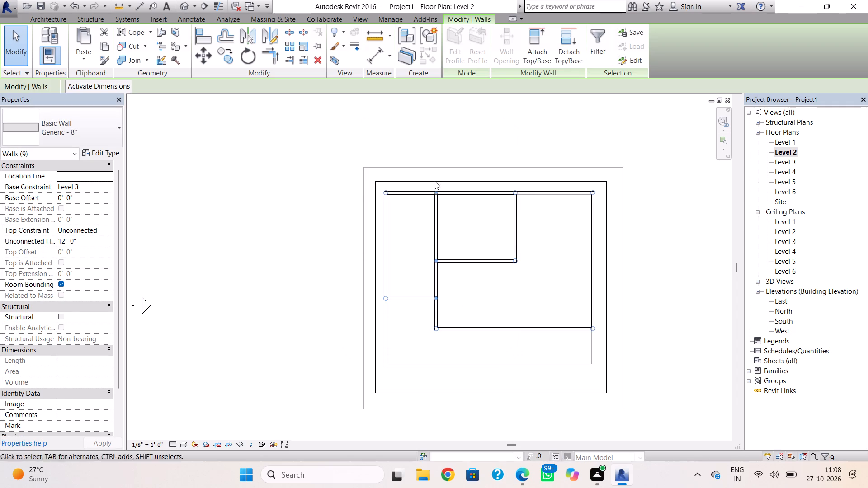
Check the copied storey in 3D and against the level lines in the East elevation.
{"action": "left_click", "coordinate": [189, 6]}
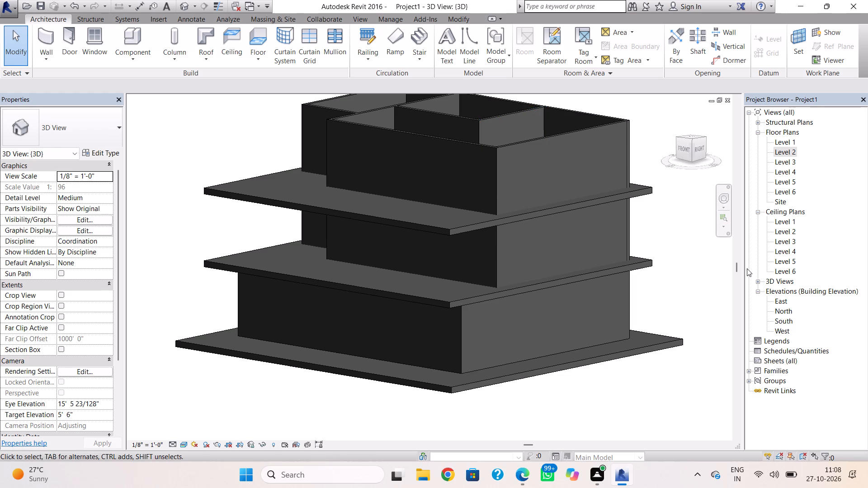
{"action": "double_click", "coordinate": [783, 302]}
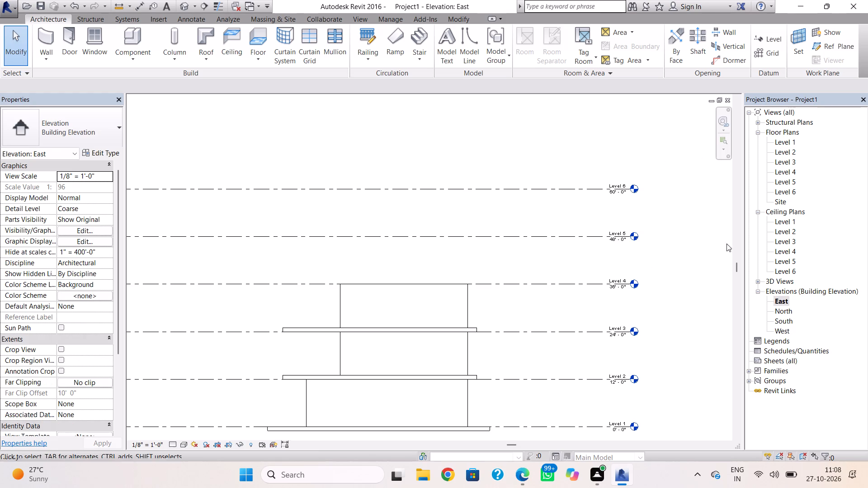
{"action": "scroll", "coordinate": [664, 123], "scroll_direction": "down", "scroll_amount": 2}
{"action": "scroll", "coordinate": [647, 189], "scroll_direction": "up", "scroll_amount": 1}
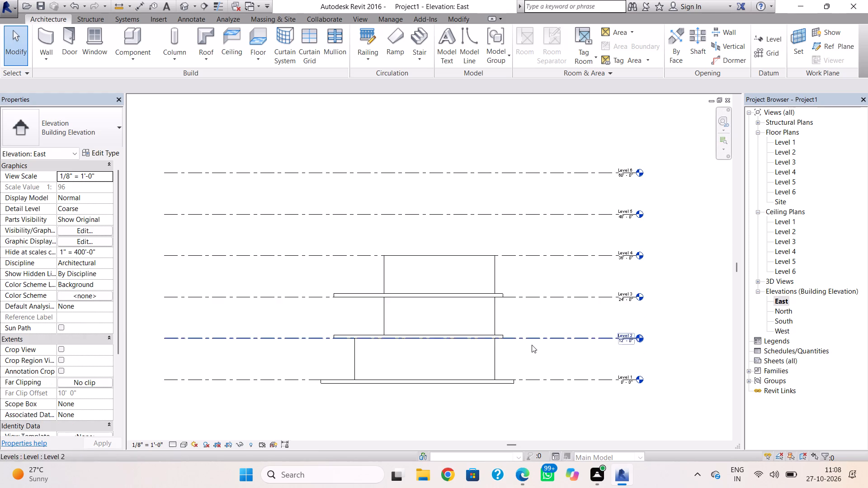
{"action": "left_click", "coordinate": [535, 334]}
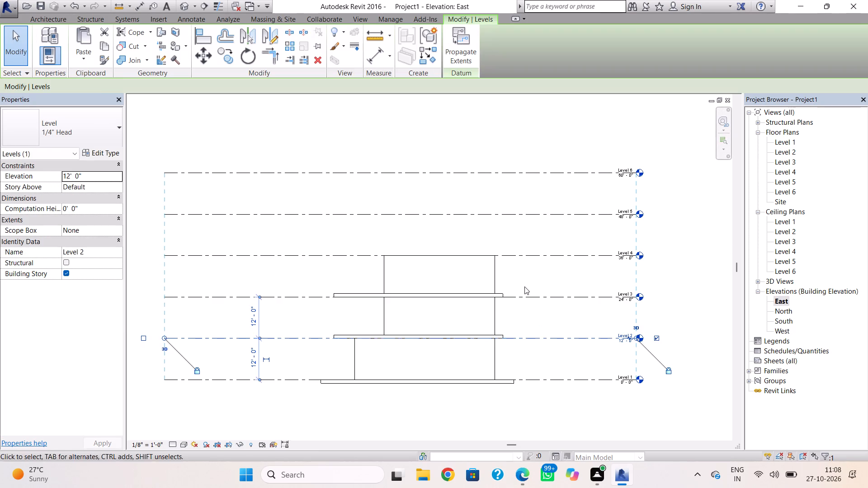
{"action": "left_click", "coordinate": [181, 7]}
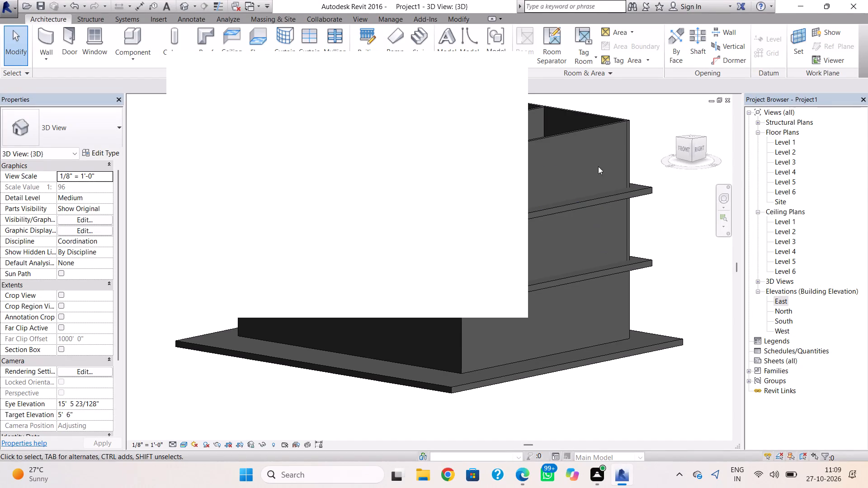
{"action": "left_click", "coordinate": [505, 68]}
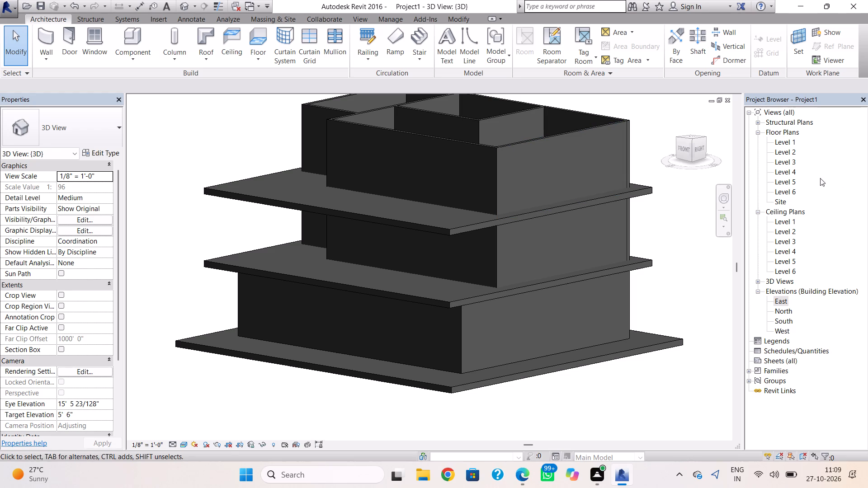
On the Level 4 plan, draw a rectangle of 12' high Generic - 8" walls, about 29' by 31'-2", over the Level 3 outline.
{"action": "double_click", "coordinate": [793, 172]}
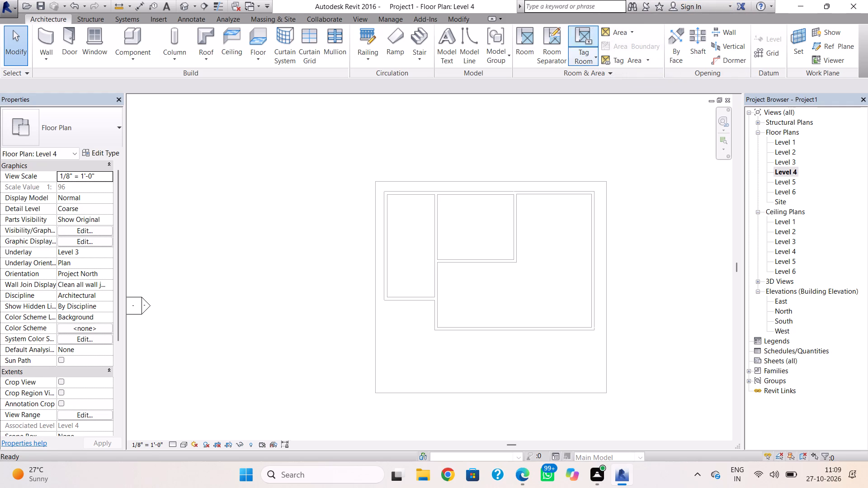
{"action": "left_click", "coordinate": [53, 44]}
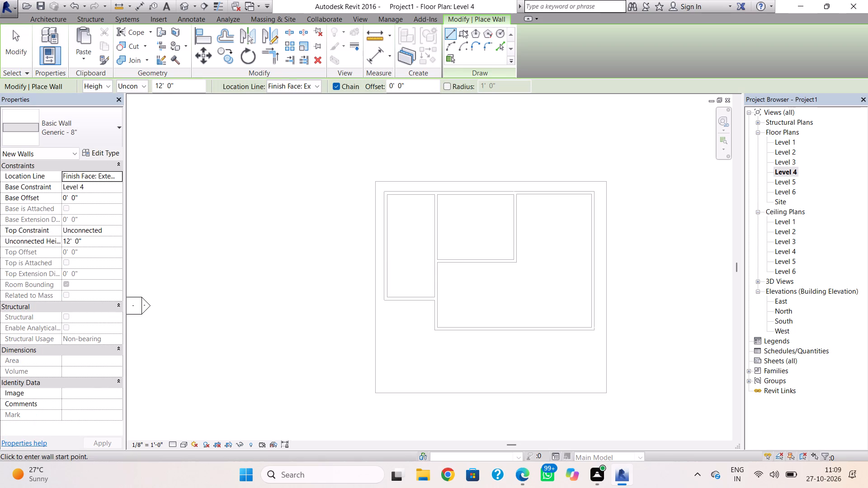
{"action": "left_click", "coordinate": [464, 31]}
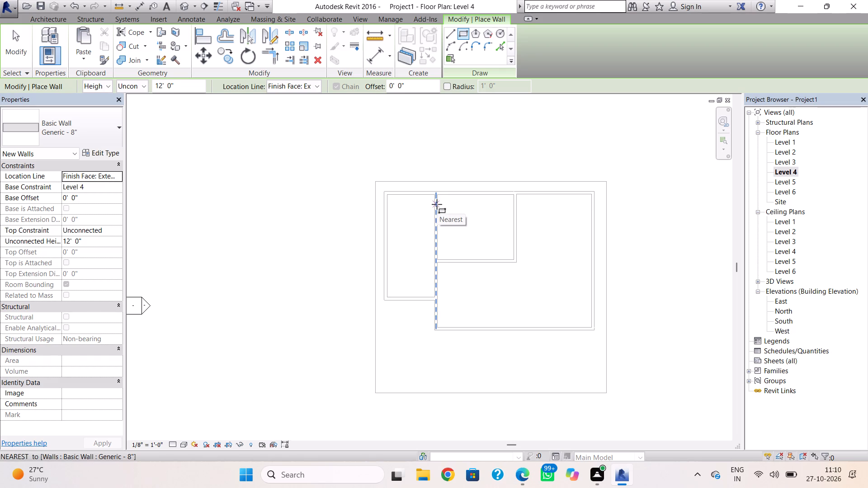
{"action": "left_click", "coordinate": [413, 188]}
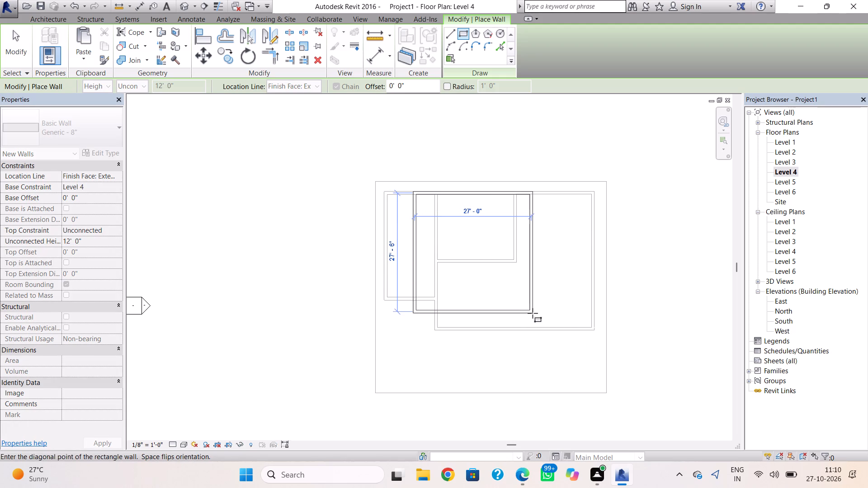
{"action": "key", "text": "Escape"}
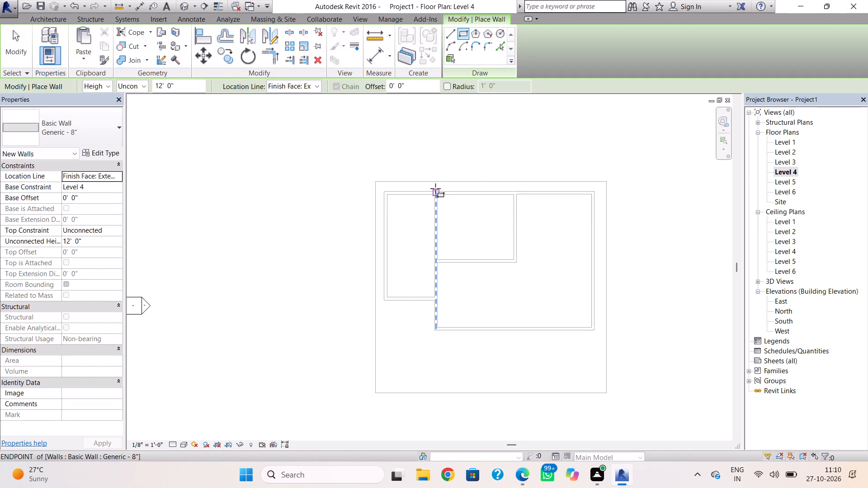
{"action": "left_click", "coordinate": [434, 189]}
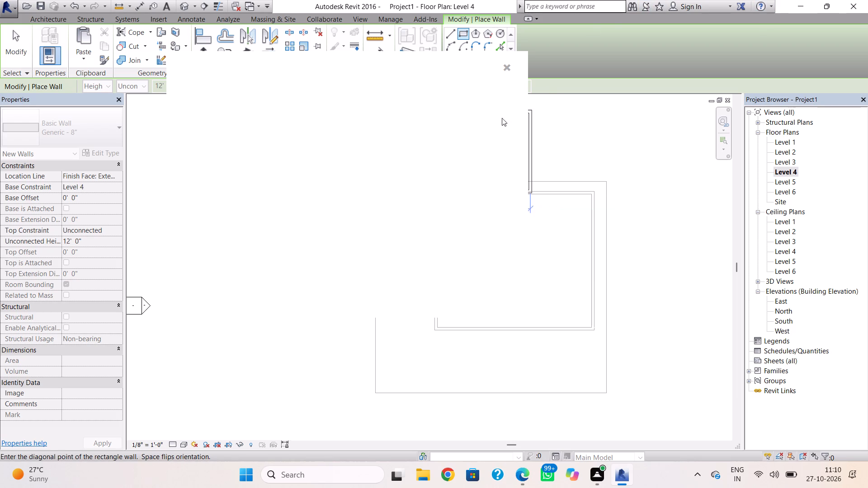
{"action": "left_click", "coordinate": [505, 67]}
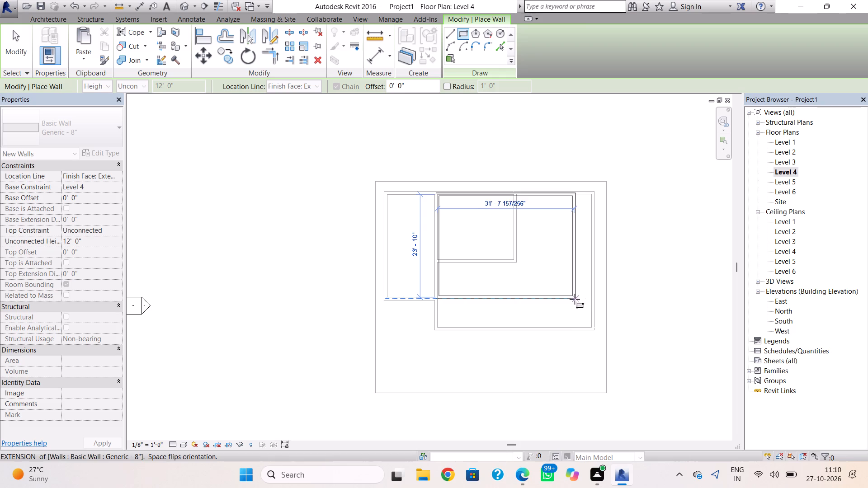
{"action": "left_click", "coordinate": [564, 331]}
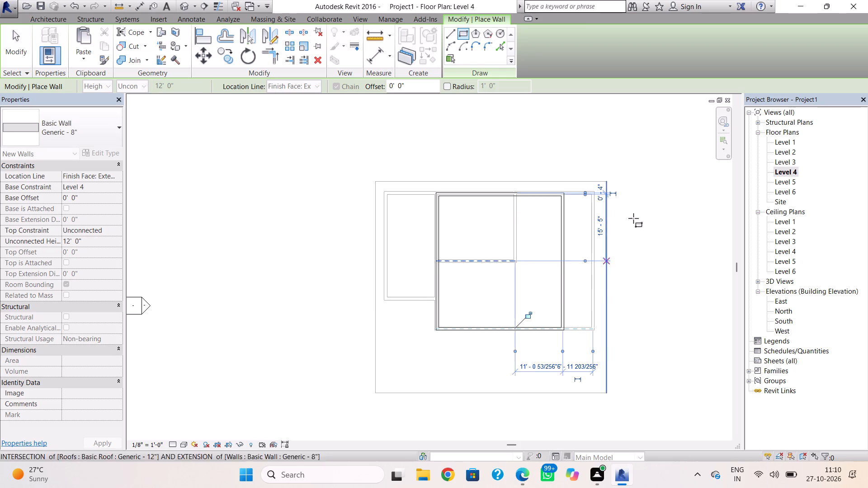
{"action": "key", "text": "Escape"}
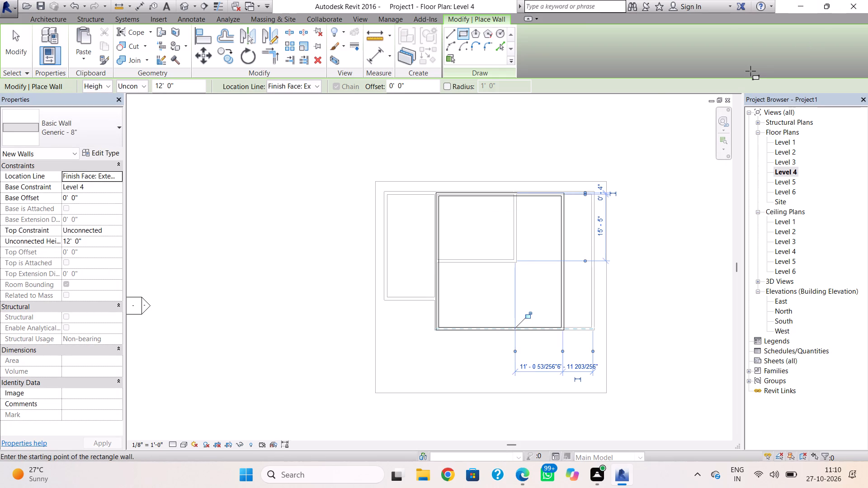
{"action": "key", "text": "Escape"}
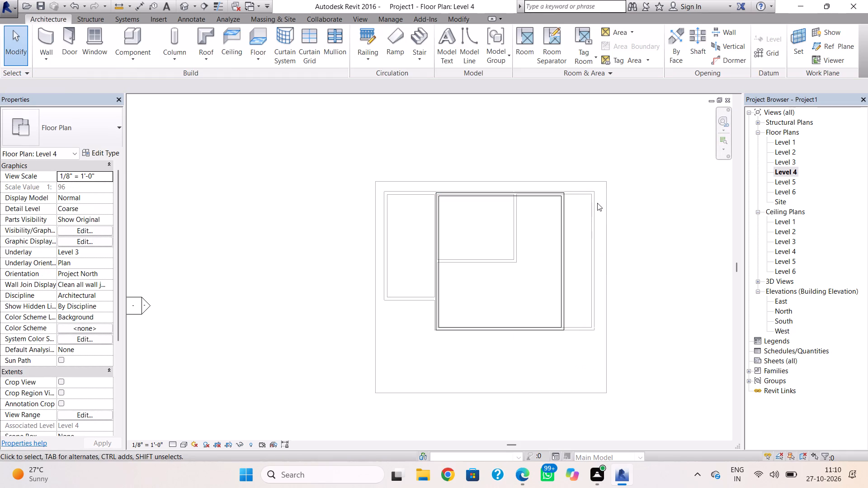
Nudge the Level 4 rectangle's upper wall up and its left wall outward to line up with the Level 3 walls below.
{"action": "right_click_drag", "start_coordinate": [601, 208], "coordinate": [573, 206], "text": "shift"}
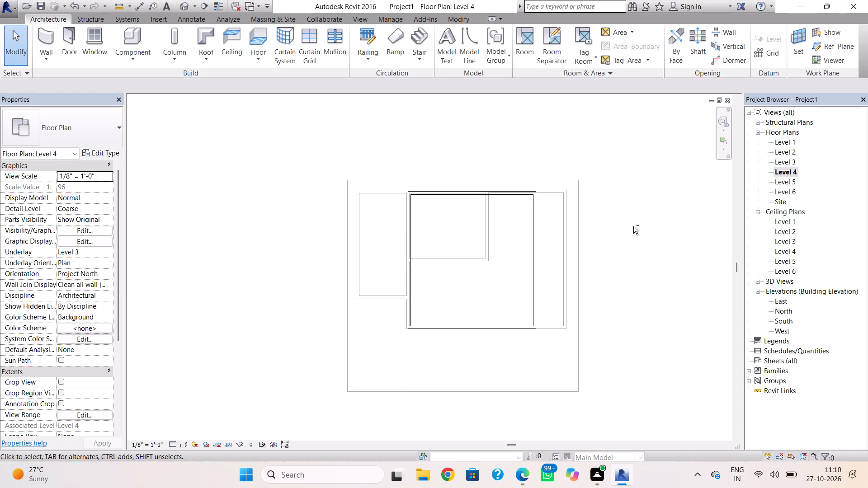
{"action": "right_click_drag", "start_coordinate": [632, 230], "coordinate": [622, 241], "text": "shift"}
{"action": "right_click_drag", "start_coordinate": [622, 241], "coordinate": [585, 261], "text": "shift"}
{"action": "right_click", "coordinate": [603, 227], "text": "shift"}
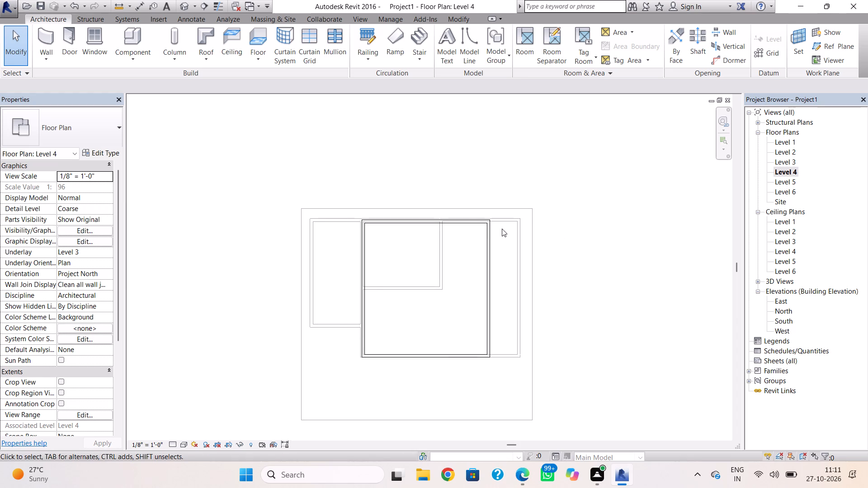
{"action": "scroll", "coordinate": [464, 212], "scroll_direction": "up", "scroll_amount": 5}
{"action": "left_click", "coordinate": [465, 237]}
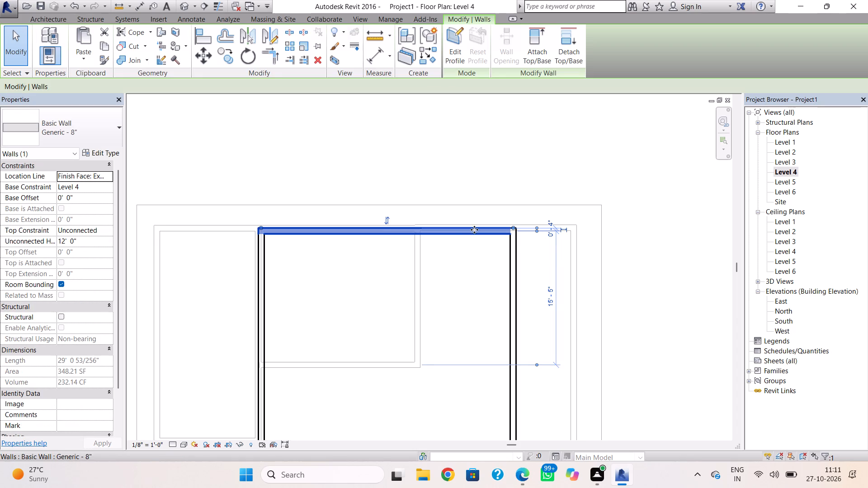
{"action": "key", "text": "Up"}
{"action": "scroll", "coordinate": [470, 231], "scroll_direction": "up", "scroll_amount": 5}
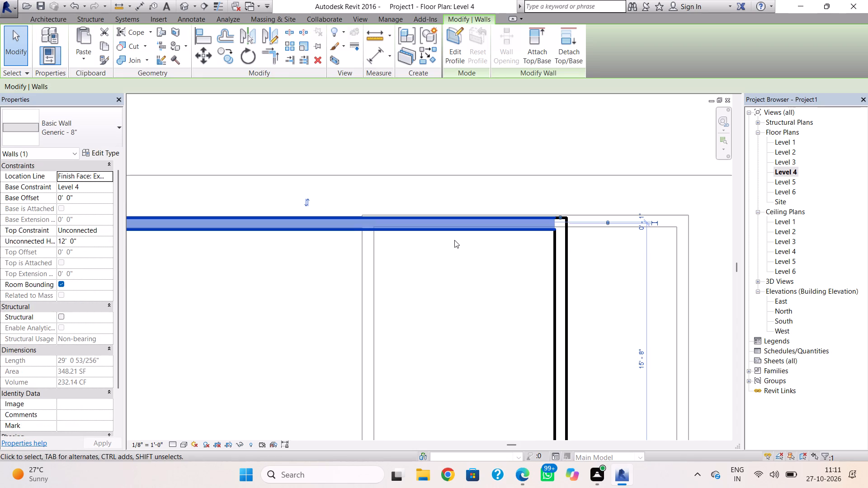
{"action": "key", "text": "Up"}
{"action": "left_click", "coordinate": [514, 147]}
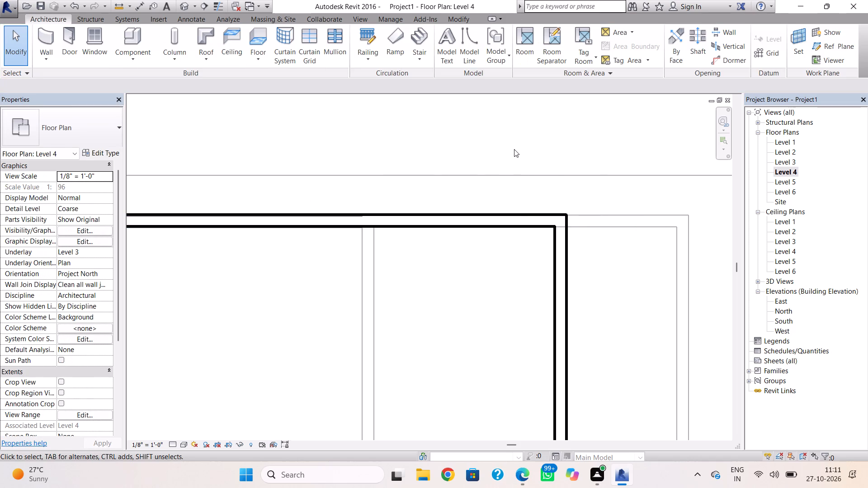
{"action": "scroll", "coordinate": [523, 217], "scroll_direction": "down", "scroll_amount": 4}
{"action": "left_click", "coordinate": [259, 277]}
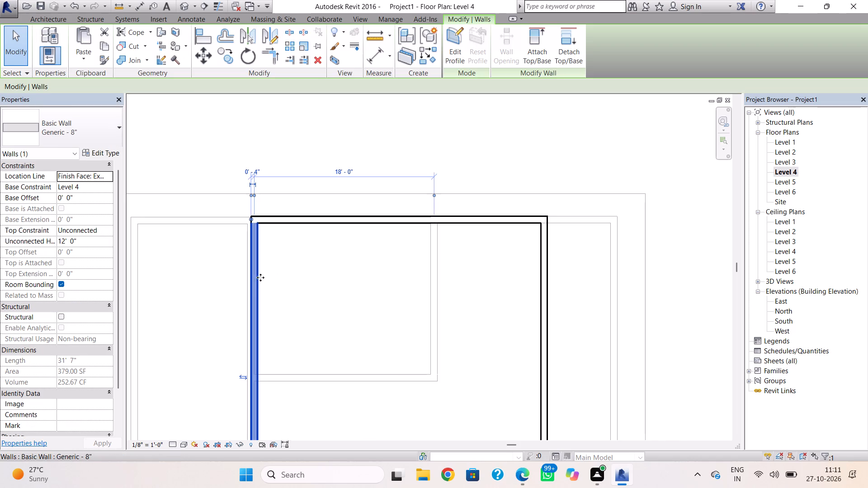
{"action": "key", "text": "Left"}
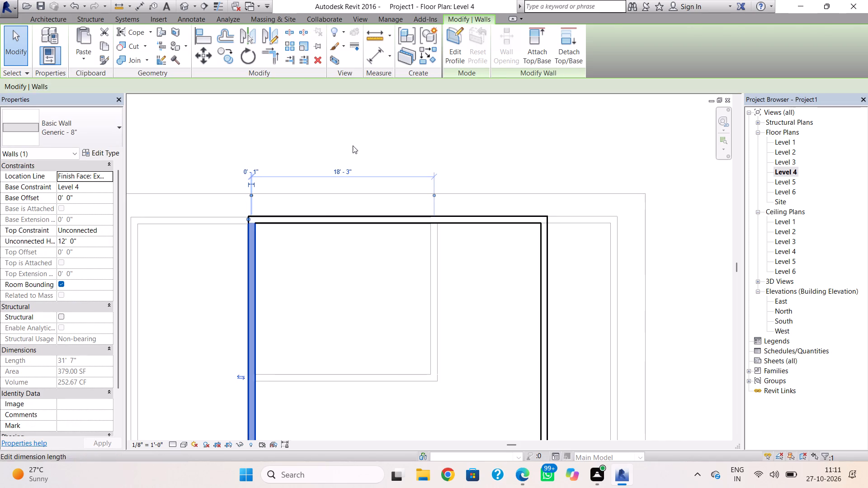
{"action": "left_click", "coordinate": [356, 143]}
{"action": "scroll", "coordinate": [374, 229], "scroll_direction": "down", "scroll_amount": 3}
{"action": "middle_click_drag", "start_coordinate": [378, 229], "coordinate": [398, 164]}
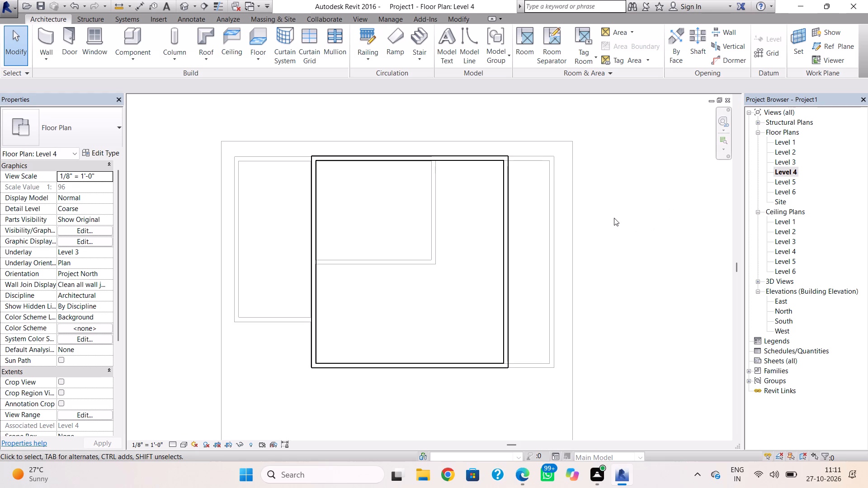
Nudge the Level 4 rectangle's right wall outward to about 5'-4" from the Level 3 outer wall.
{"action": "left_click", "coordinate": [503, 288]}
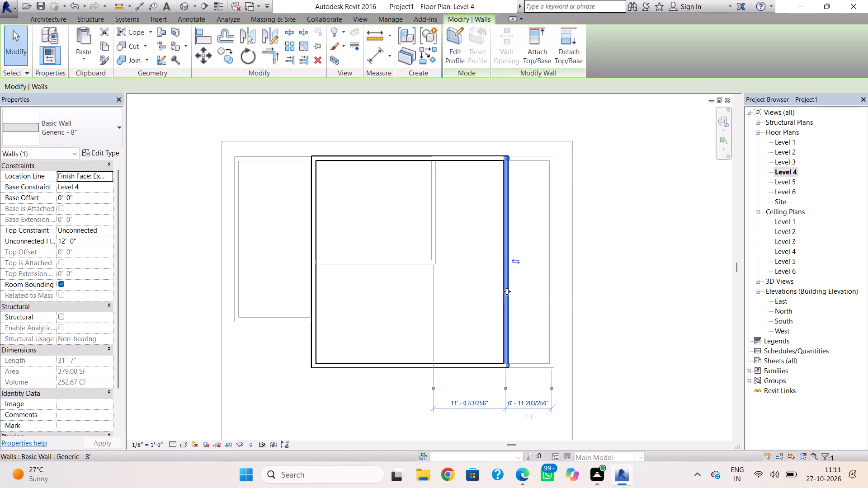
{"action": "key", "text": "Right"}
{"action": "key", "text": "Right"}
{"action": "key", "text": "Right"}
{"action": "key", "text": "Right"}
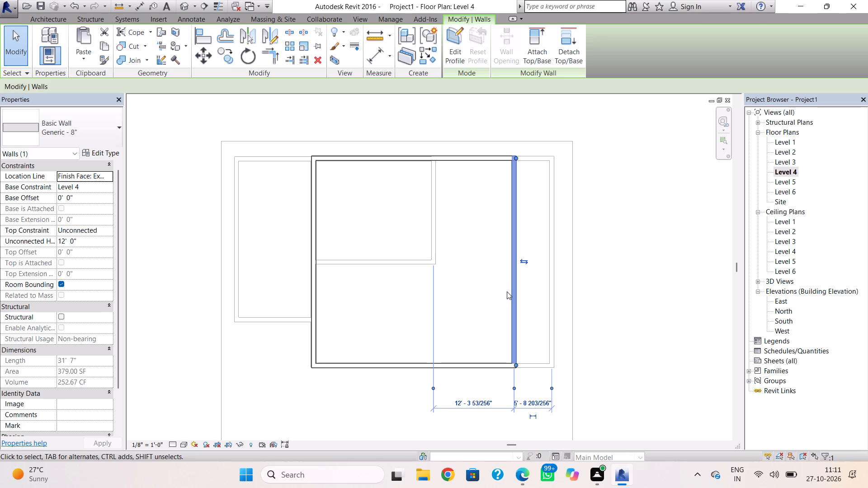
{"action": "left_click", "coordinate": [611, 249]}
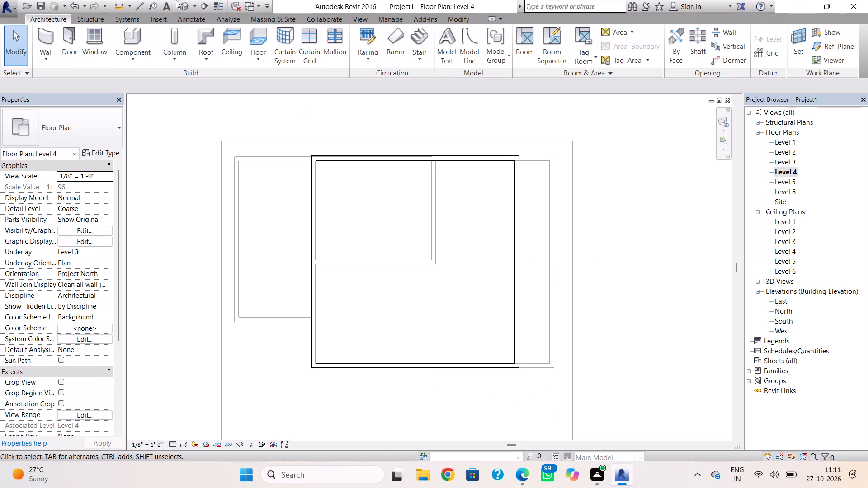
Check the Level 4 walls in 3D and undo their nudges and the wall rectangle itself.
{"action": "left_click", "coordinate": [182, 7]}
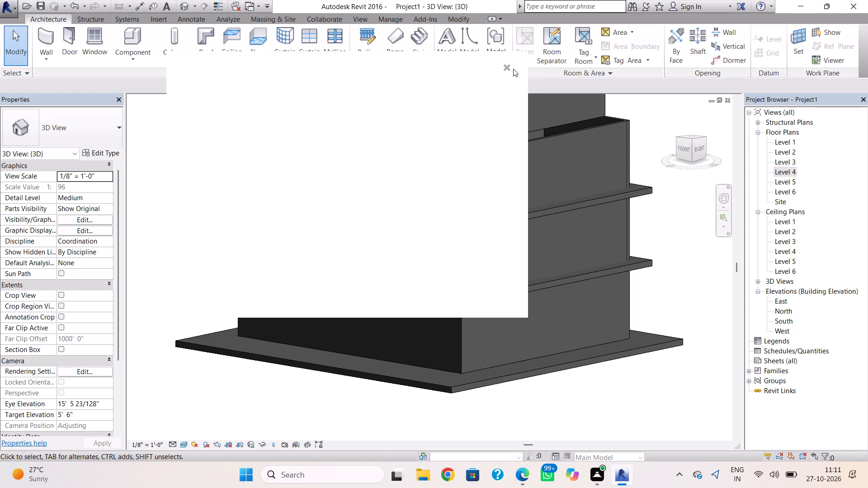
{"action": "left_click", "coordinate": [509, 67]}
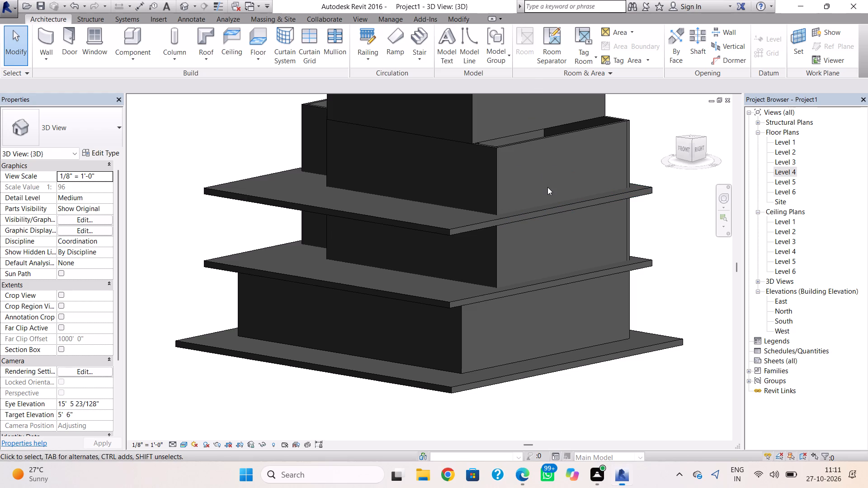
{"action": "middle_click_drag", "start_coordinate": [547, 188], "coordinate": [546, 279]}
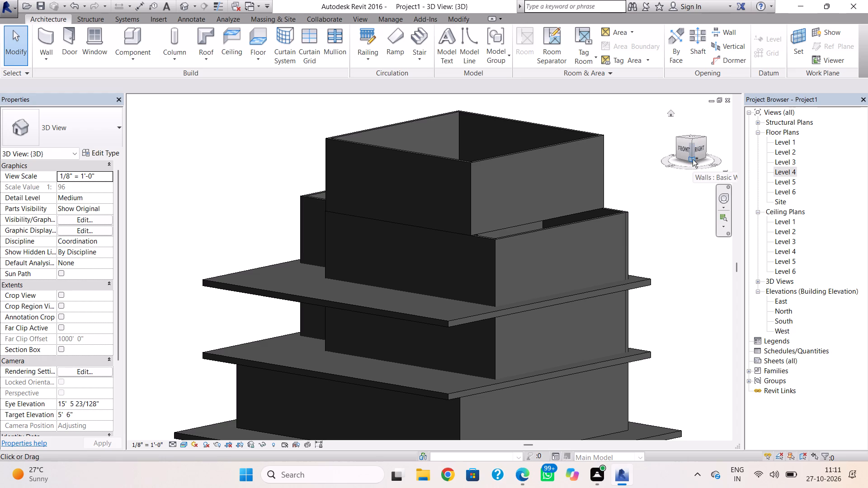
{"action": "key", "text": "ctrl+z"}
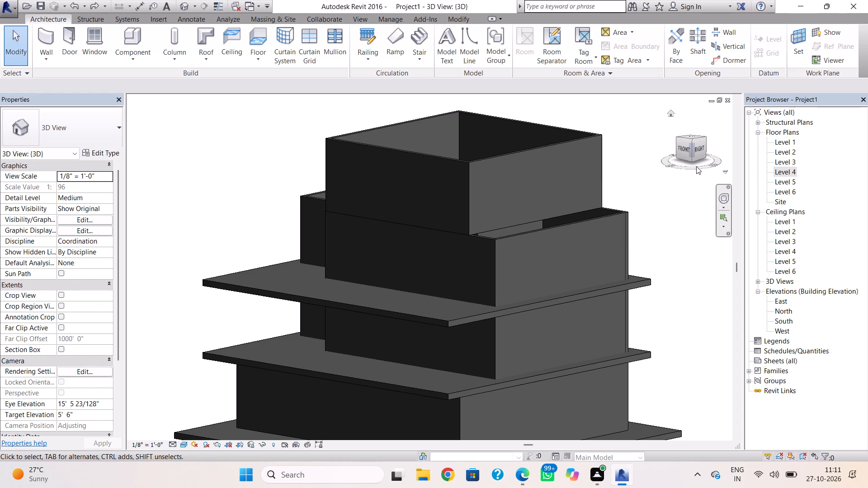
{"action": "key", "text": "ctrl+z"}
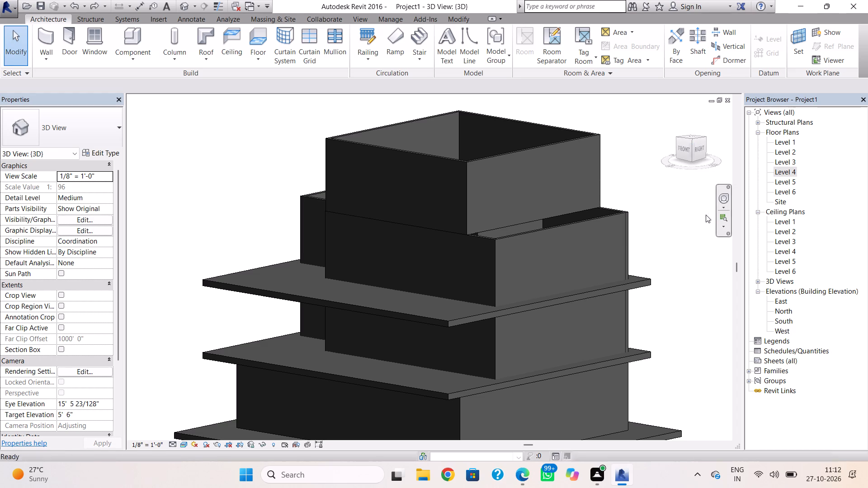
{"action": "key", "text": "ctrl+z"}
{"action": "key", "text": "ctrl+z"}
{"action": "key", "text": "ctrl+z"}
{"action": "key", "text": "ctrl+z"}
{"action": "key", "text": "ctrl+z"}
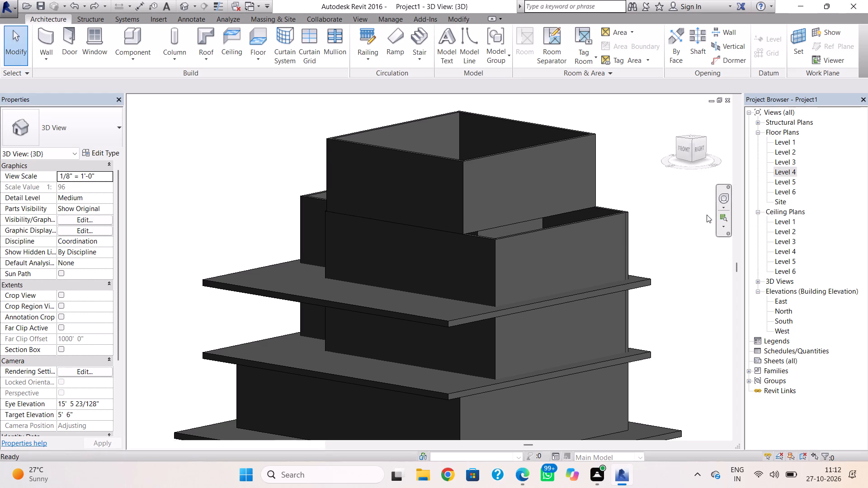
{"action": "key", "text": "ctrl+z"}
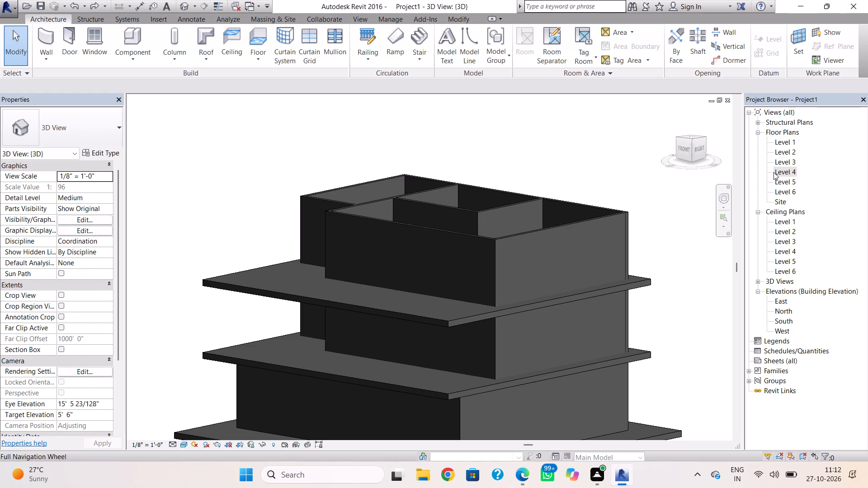
On the Level 4 plan, create a flat Generic - 12" footprint roof about 16'-7" wide over the upper middle room, attaching the highlighted walls.
{"action": "left_click", "coordinate": [775, 172]}
{"action": "left_click", "coordinate": [780, 171]}
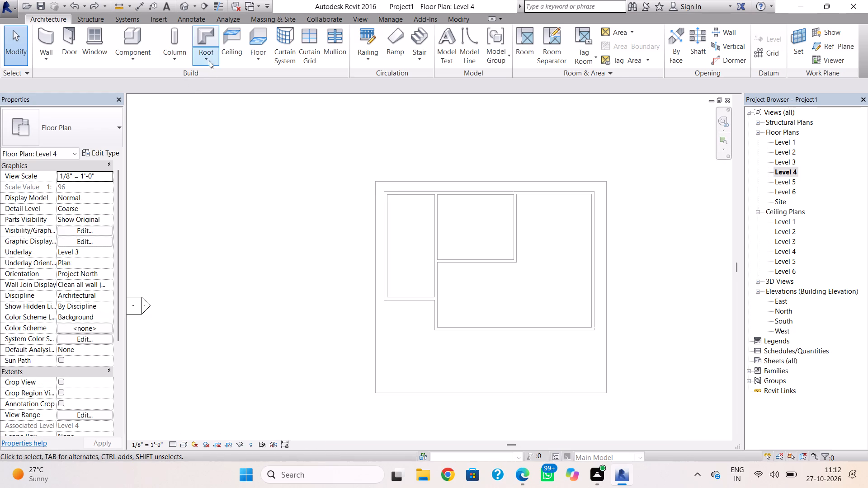
{"action": "left_click", "coordinate": [208, 45]}
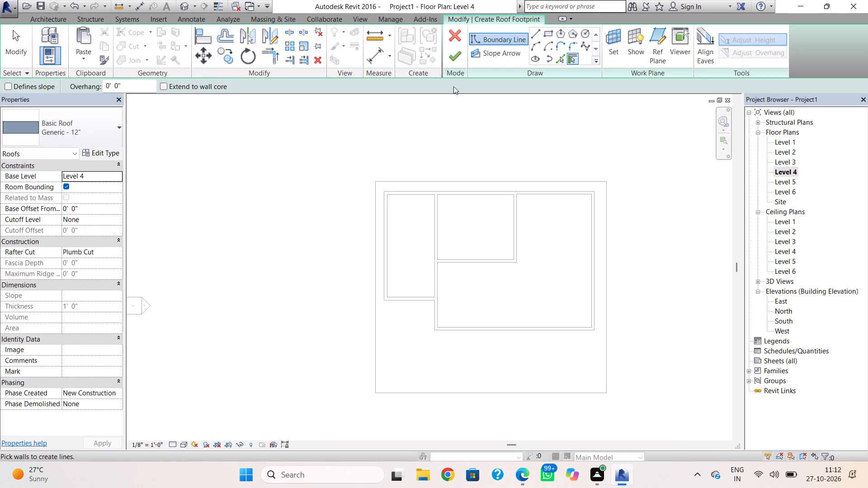
{"action": "left_click", "coordinate": [542, 33]}
{"action": "left_click", "coordinate": [543, 34]}
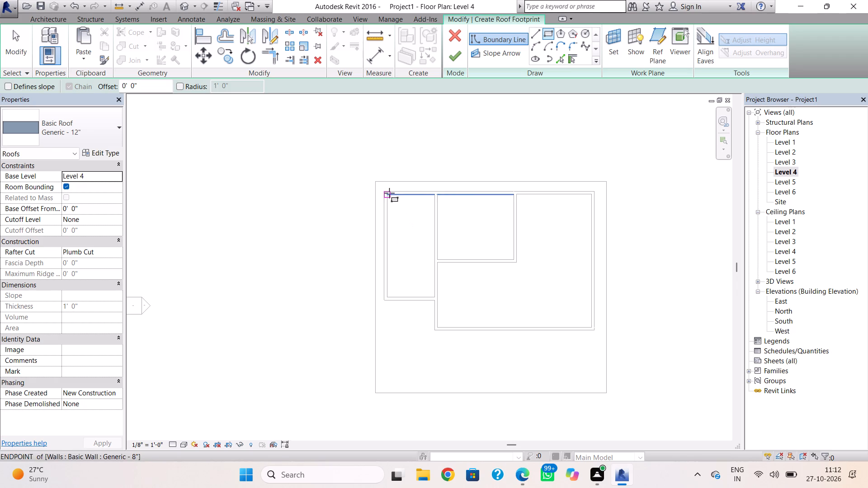
{"action": "left_click", "coordinate": [434, 191]}
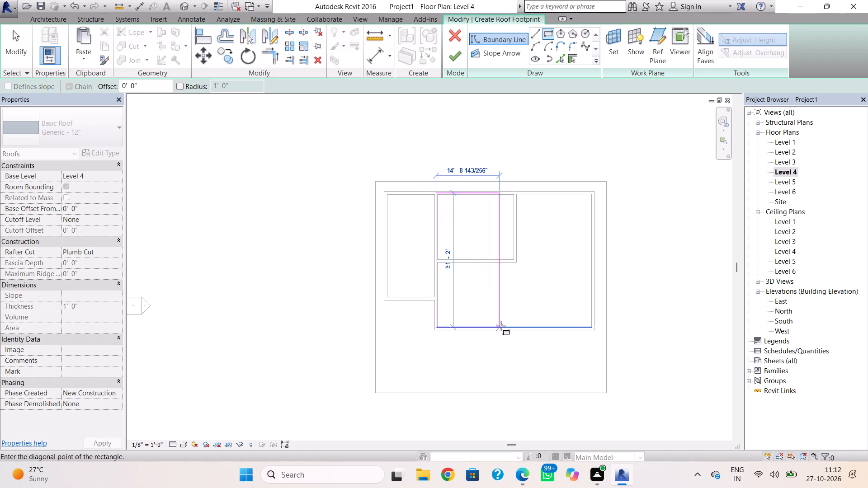
{"action": "key", "text": "Escape"}
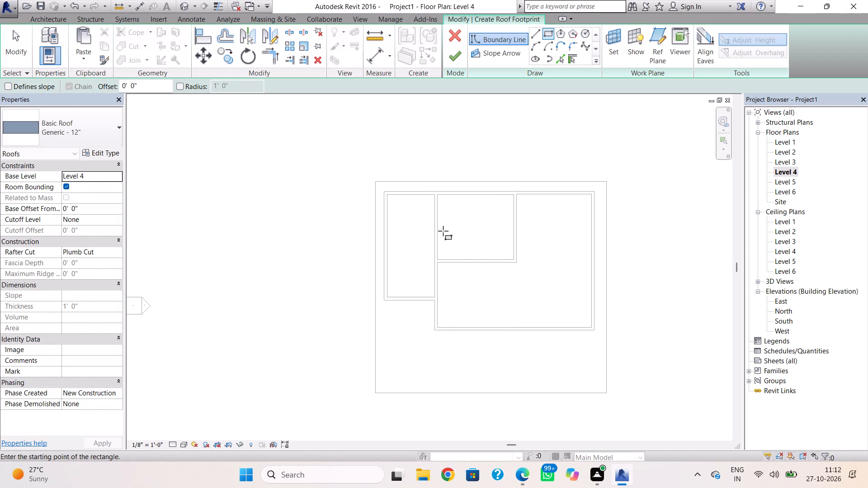
{"action": "scroll", "coordinate": [433, 197], "scroll_direction": "up", "scroll_amount": 3}
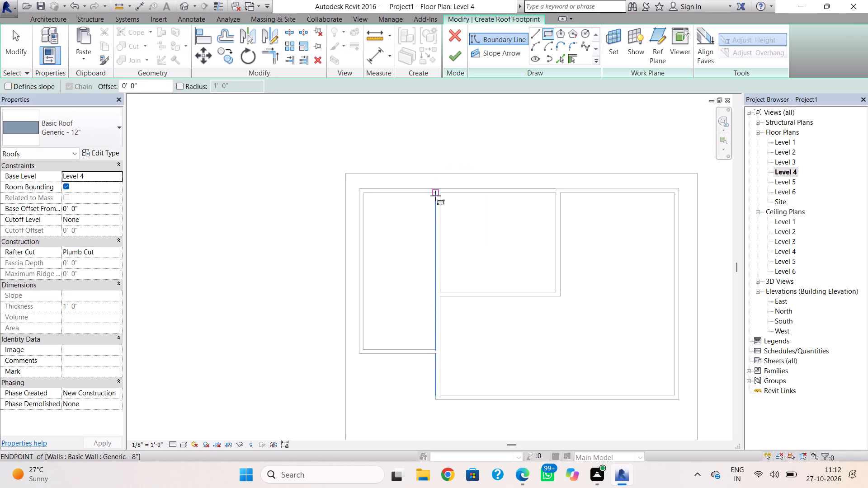
{"action": "scroll", "coordinate": [435, 196], "scroll_direction": "up", "scroll_amount": 3}
{"action": "left_click_drag", "start_coordinate": [434, 182], "coordinate": [435, 187]}
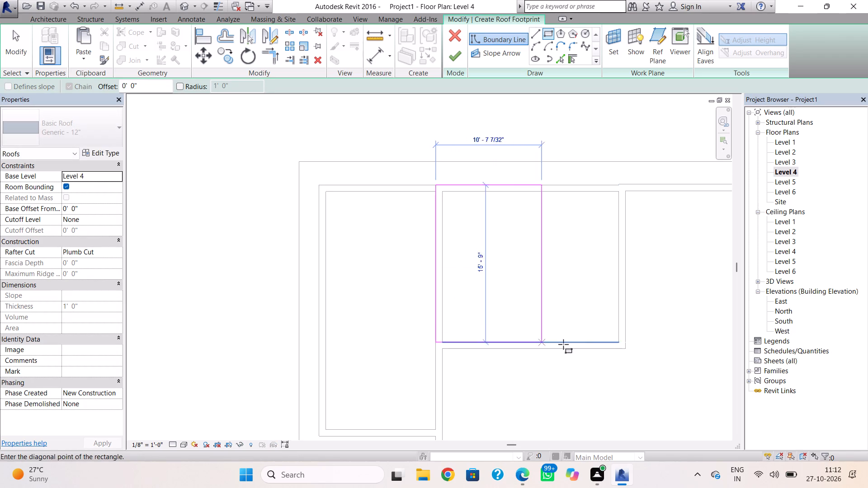
{"action": "scroll", "coordinate": [590, 352], "scroll_direction": "down", "scroll_amount": 2}
{"action": "middle_click", "coordinate": [590, 352]}
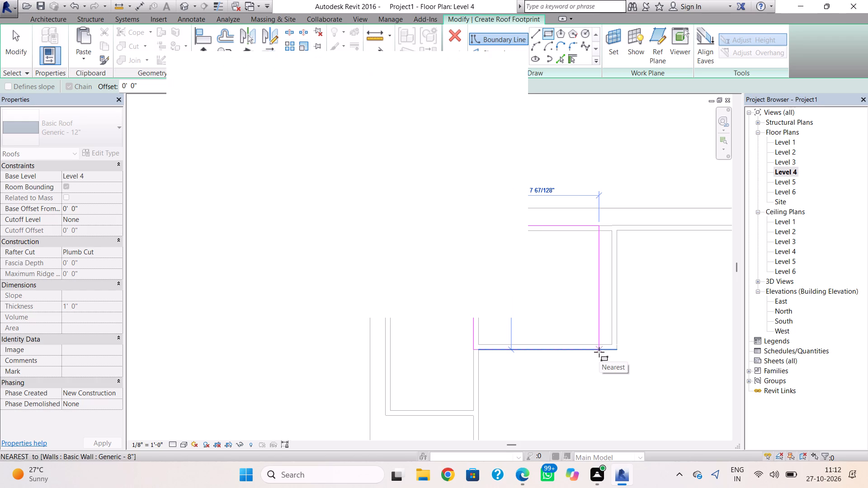
{"action": "left_click", "coordinate": [599, 352]}
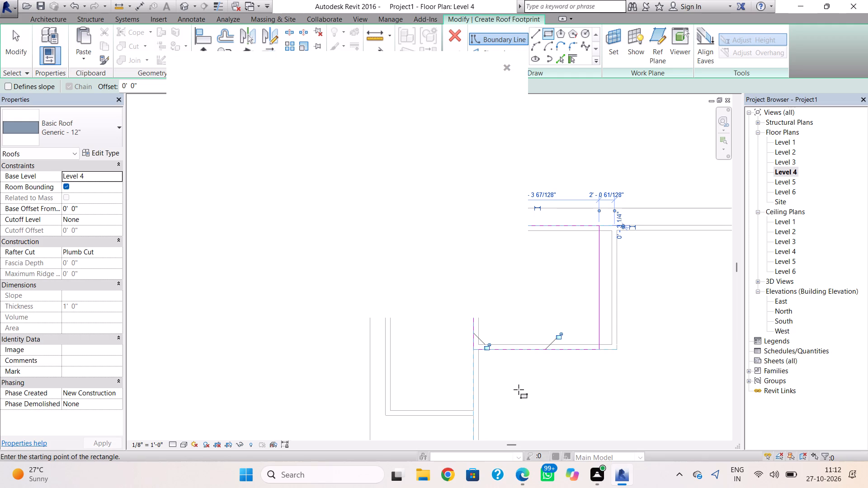
{"action": "key", "text": "Escape"}
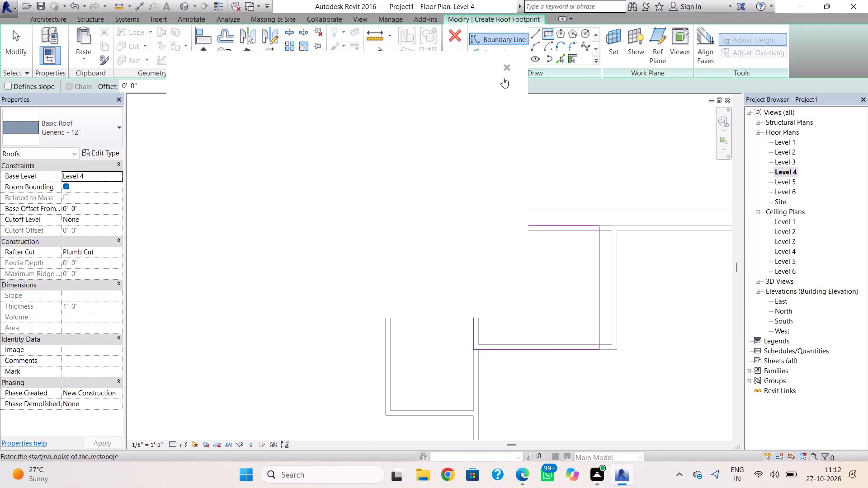
{"action": "left_click", "coordinate": [511, 74]}
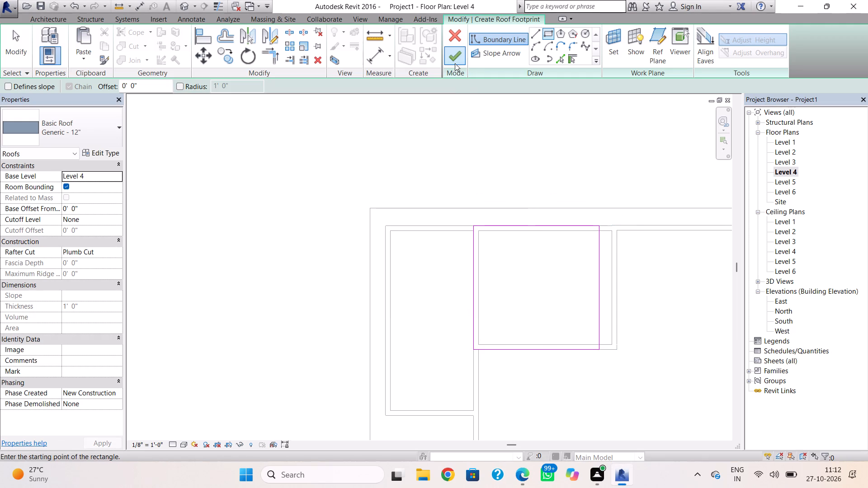
{"action": "left_click", "coordinate": [455, 63]}
{"action": "left_click", "coordinate": [468, 245]}
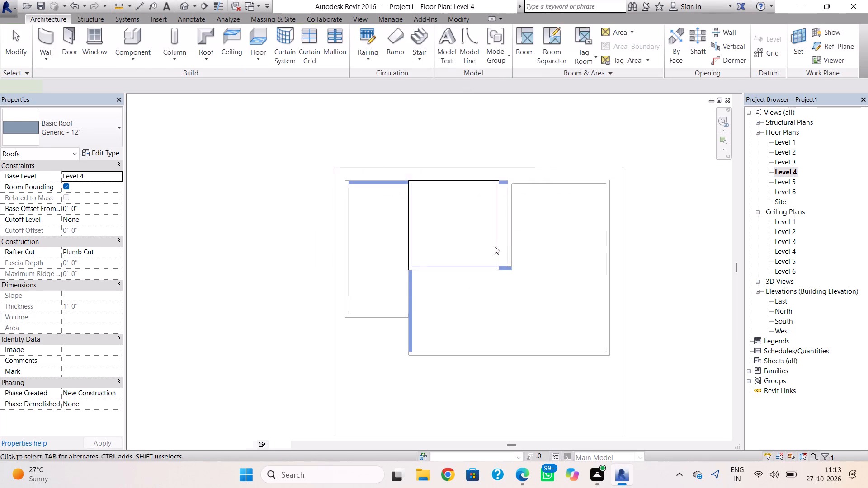
Check the roof in 3D, edit its footprint on Level 4 and extend the lower edge to the Level 3 lower wall's outer face.
{"action": "left_click", "coordinate": [185, 4]}
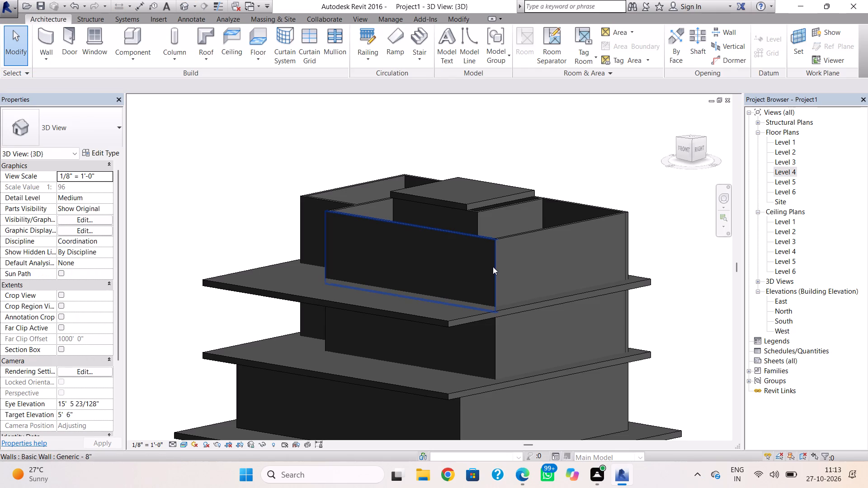
{"action": "right_click_drag", "start_coordinate": [491, 271], "coordinate": [455, 383], "text": "shift"}
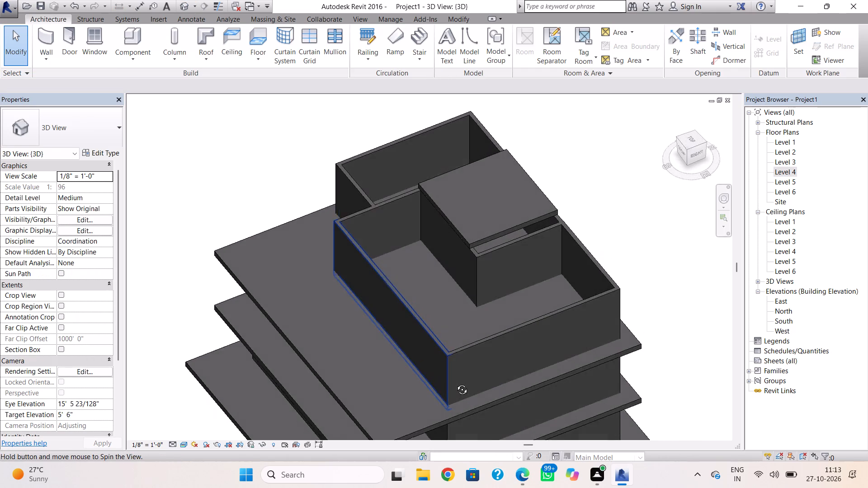
{"action": "right_click_drag", "start_coordinate": [455, 383], "coordinate": [564, 366], "text": "shift"}
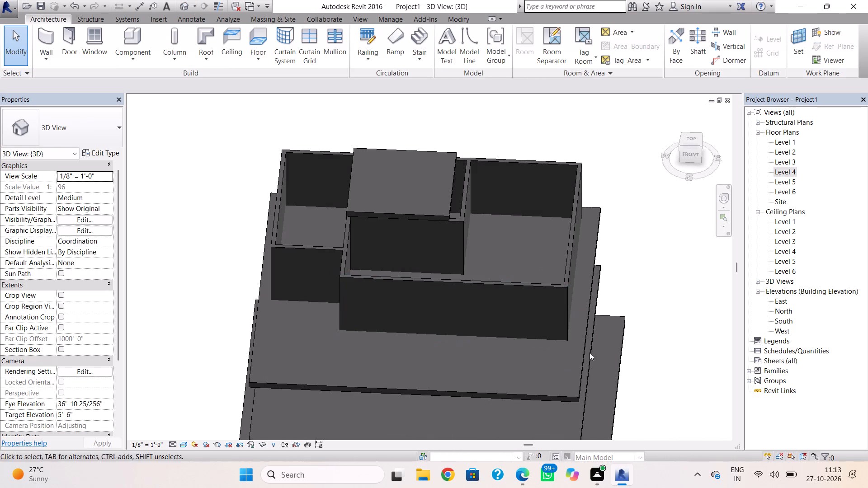
{"action": "double_click", "coordinate": [781, 170]}
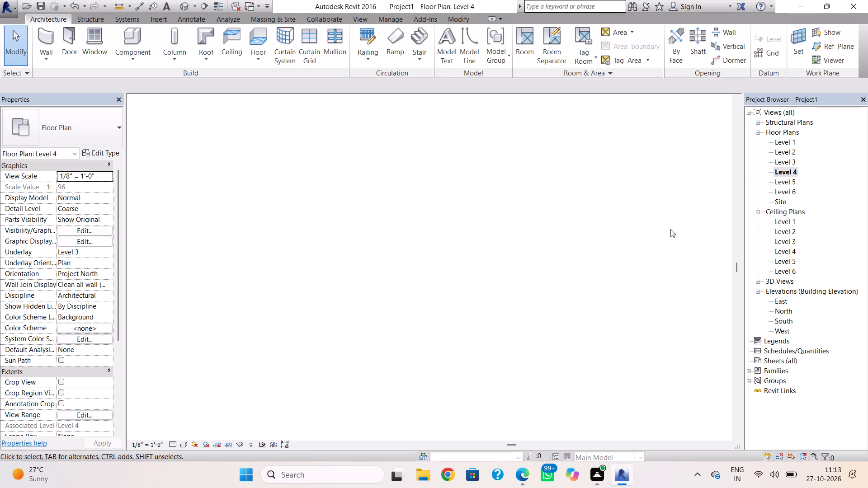
{"action": "scroll", "coordinate": [539, 270], "scroll_direction": "down", "scroll_amount": 3}
{"action": "double_click", "coordinate": [552, 320]}
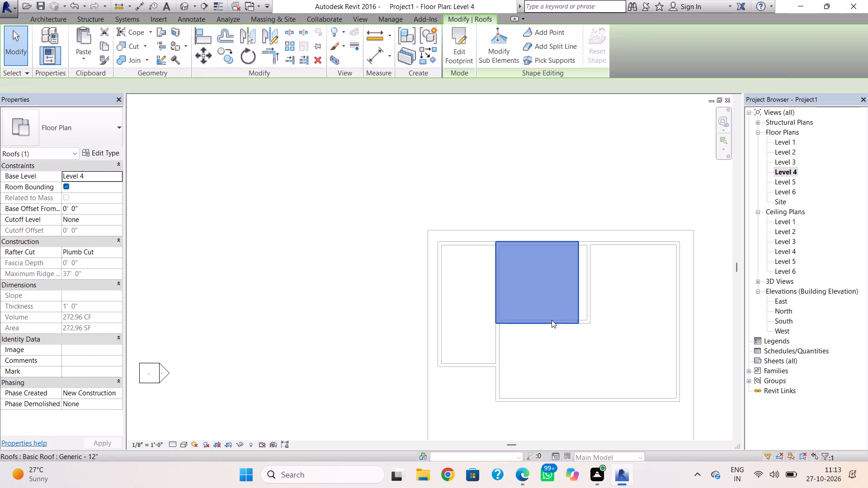
{"action": "left_click", "coordinate": [570, 323]}
{"action": "left_click_drag", "start_coordinate": [571, 325], "coordinate": [571, 327]}
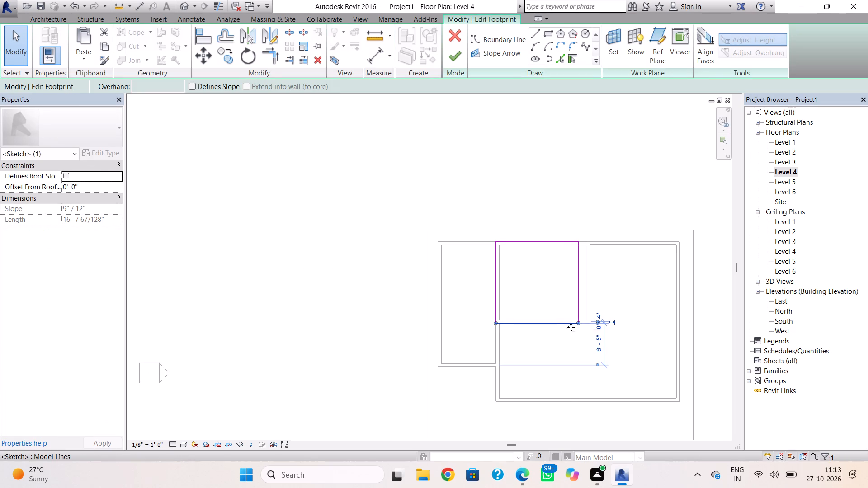
{"action": "left_click_drag", "start_coordinate": [571, 327], "coordinate": [576, 406]}
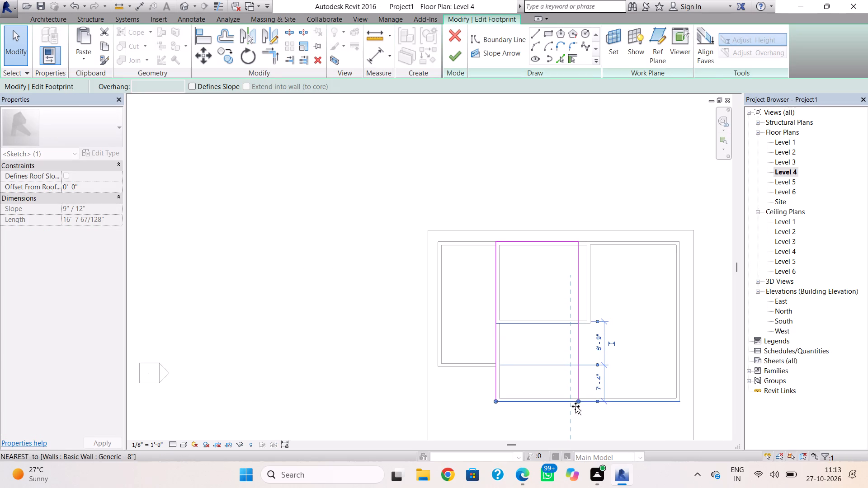
{"action": "left_click_drag", "start_coordinate": [576, 406], "coordinate": [576, 407]}
Move the roof footprint's right edge to about 4'-0" from the Level 3 right wall, finish the footprint and attach the highlighted walls.
{"action": "left_click_drag", "start_coordinate": [581, 359], "coordinate": [640, 365]}
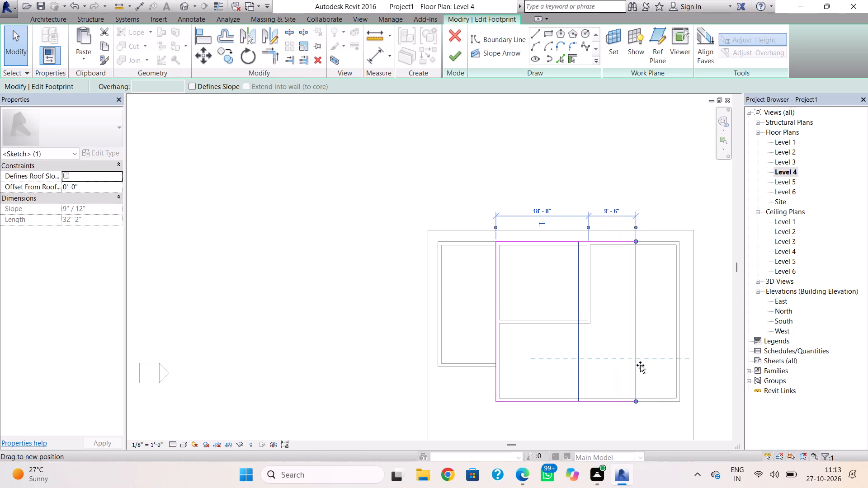
{"action": "left_click_drag", "start_coordinate": [640, 365], "coordinate": [646, 366]}
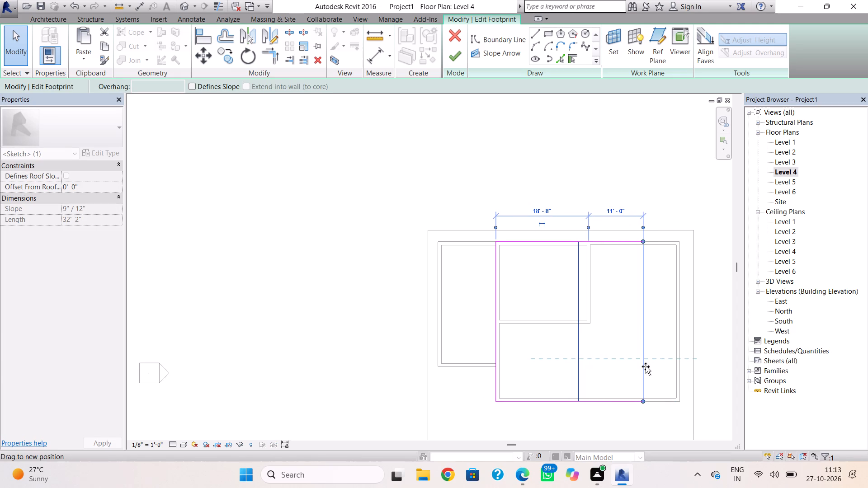
{"action": "left_click_drag", "start_coordinate": [646, 366], "coordinate": [660, 368]}
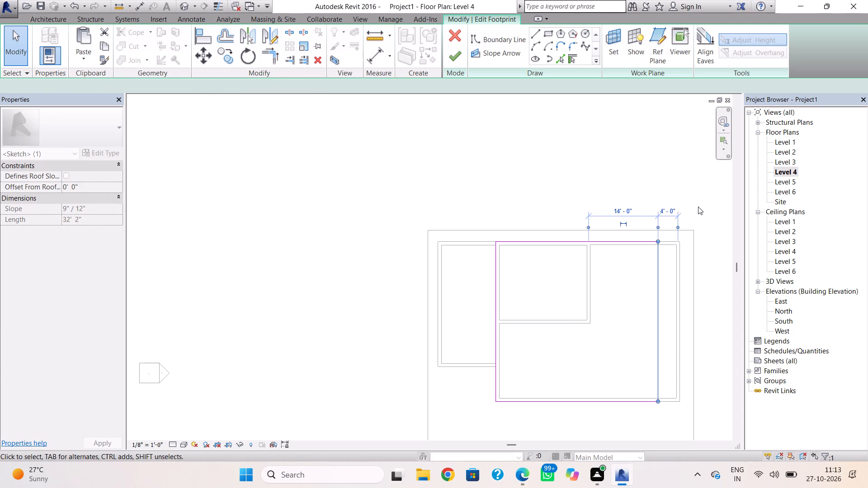
{"action": "left_click", "coordinate": [698, 206]}
{"action": "middle_click_drag", "start_coordinate": [695, 247], "coordinate": [560, 252]}
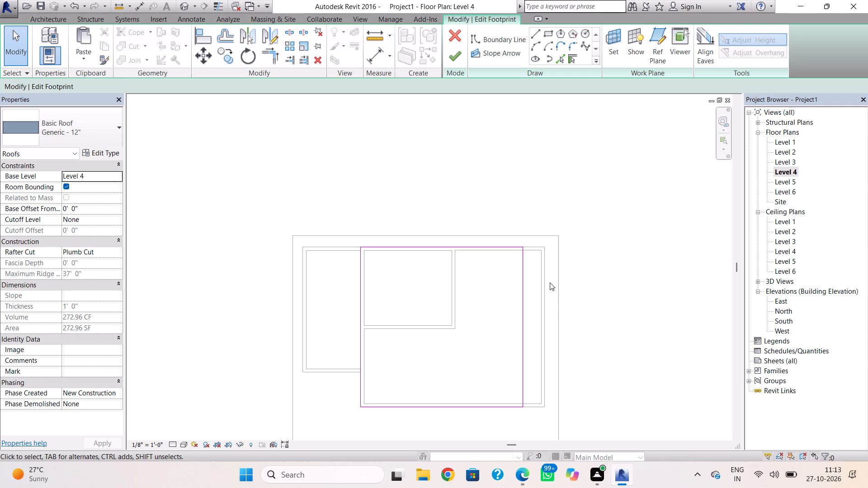
{"action": "left_click", "coordinate": [450, 56]}
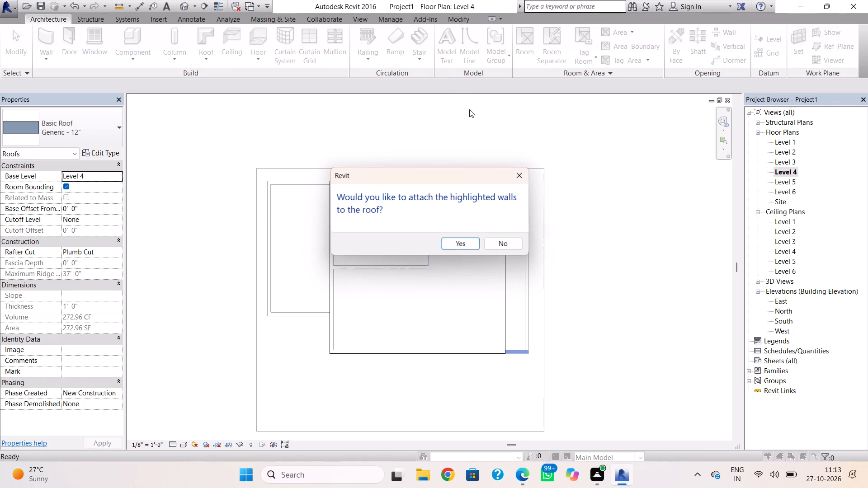
{"action": "left_click", "coordinate": [458, 241]}
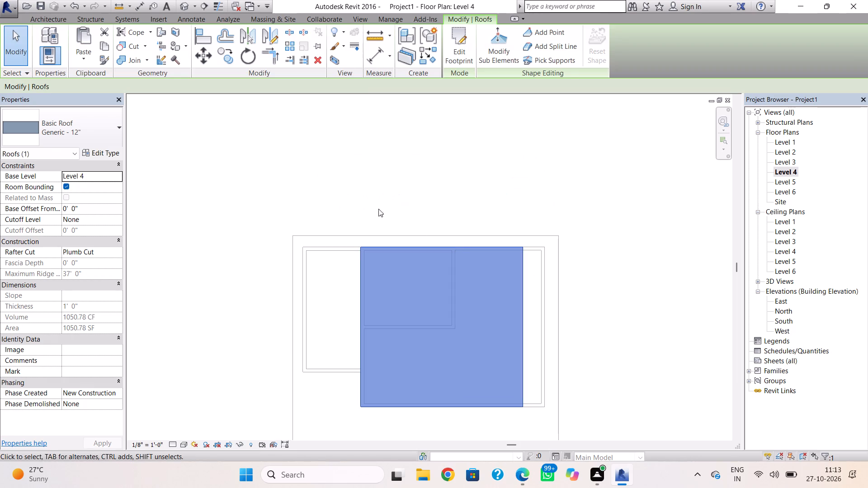
Edit the Level 4 roof footprint again, nudging its lower edge outward to 4'-10" from the lower wall, and finish the footprint.
{"action": "left_click", "coordinate": [186, 6]}
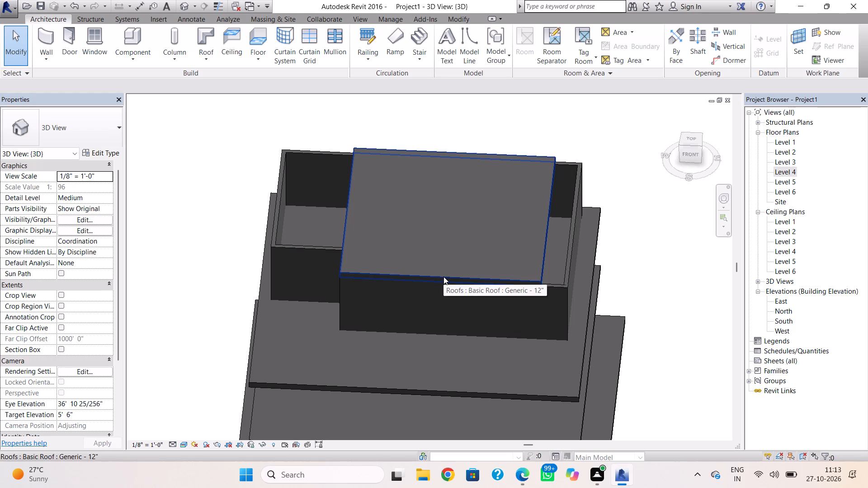
{"action": "double_click", "coordinate": [789, 170]}
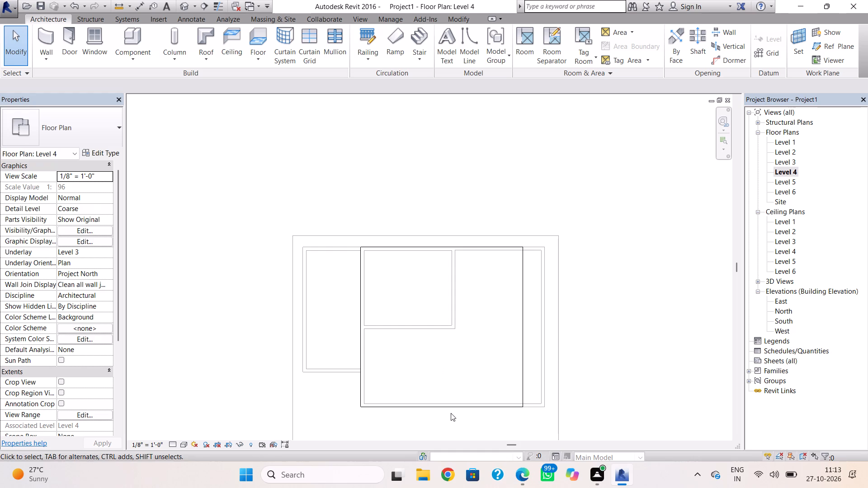
{"action": "double_click", "coordinate": [451, 410]}
{"action": "left_click", "coordinate": [450, 410]}
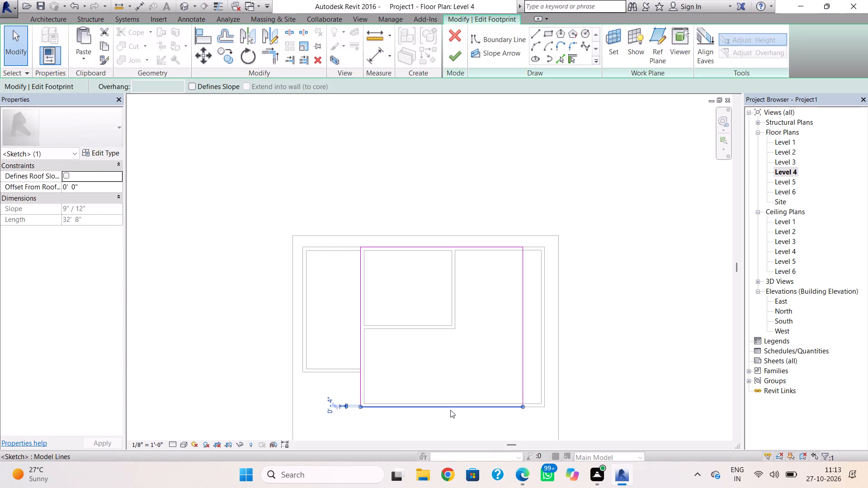
{"action": "key", "text": "Down"}
{"action": "key", "text": "Down"}
{"action": "key", "text": "Down"}
{"action": "key", "text": "Down"}
{"action": "key", "text": "Down"}
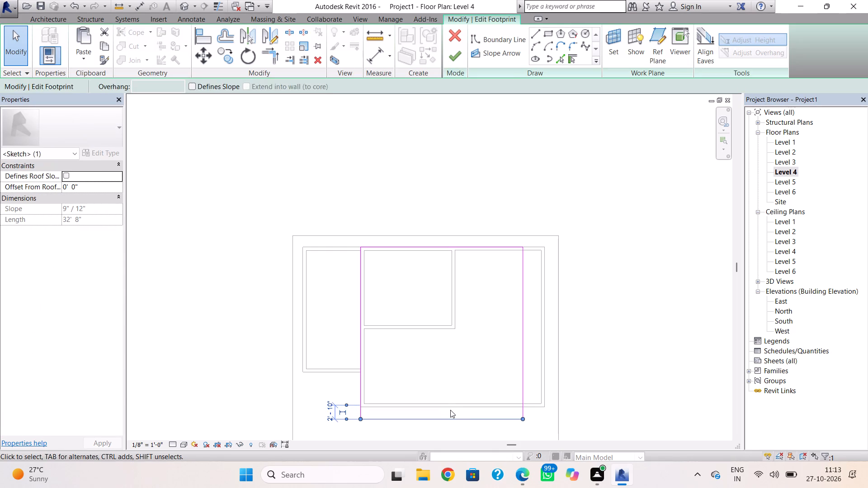
{"action": "key", "text": "Down"}
{"action": "key", "text": "Down"}
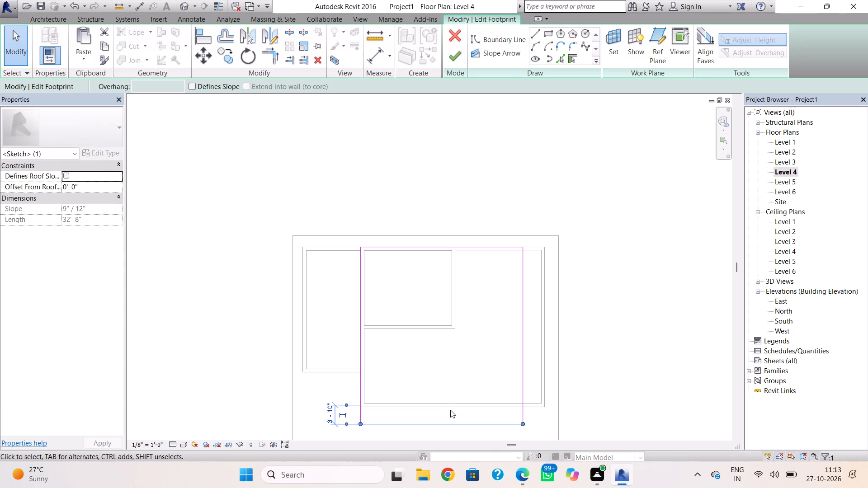
{"action": "key", "text": "Down"}
{"action": "key", "text": "Down"}
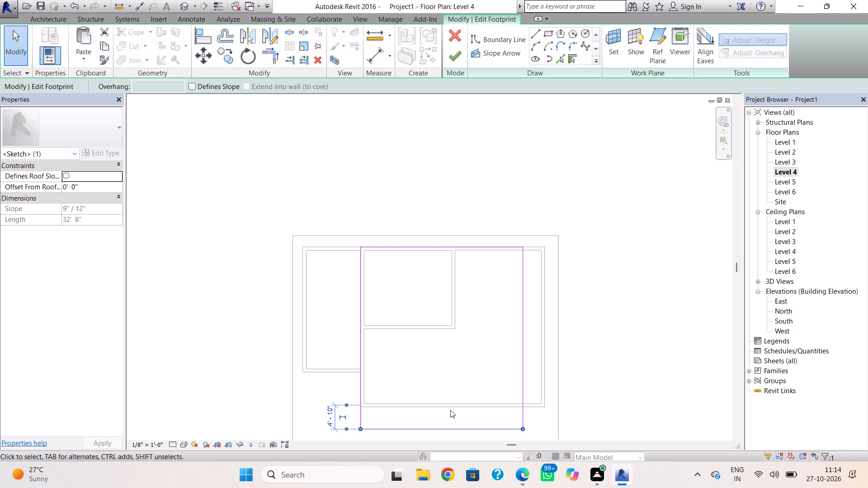
{"action": "left_click", "coordinate": [637, 362]}
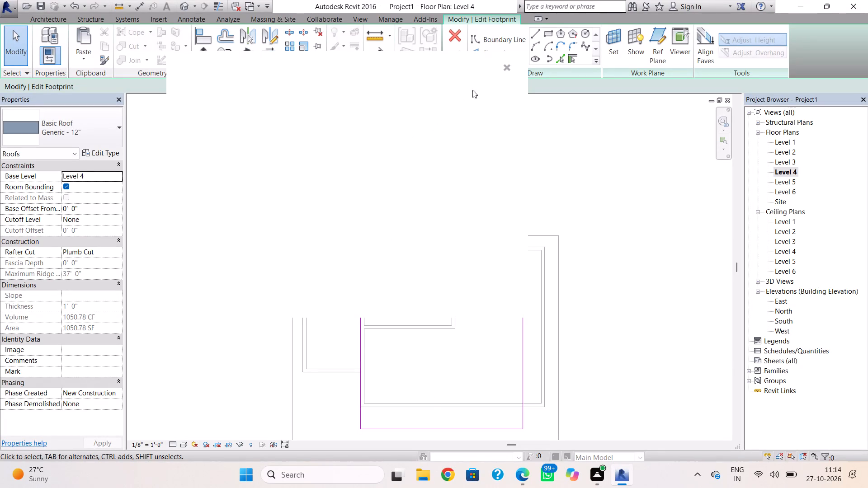
{"action": "left_click", "coordinate": [511, 65]}
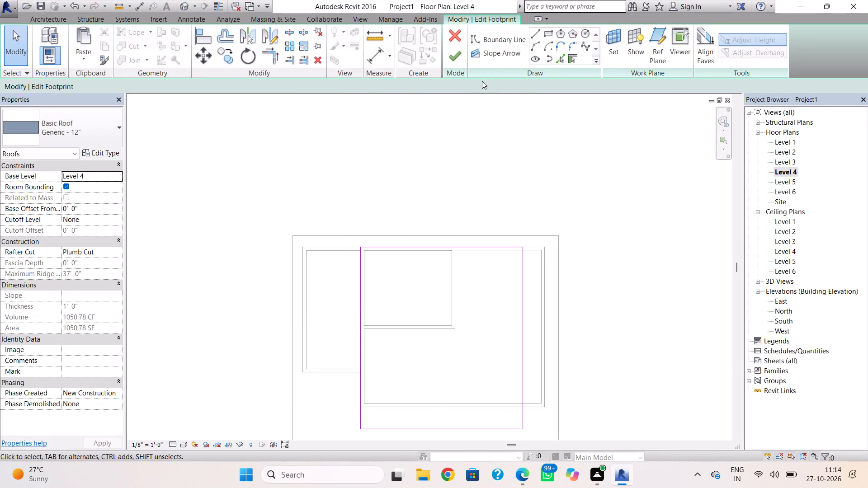
{"action": "left_click", "coordinate": [452, 65]}
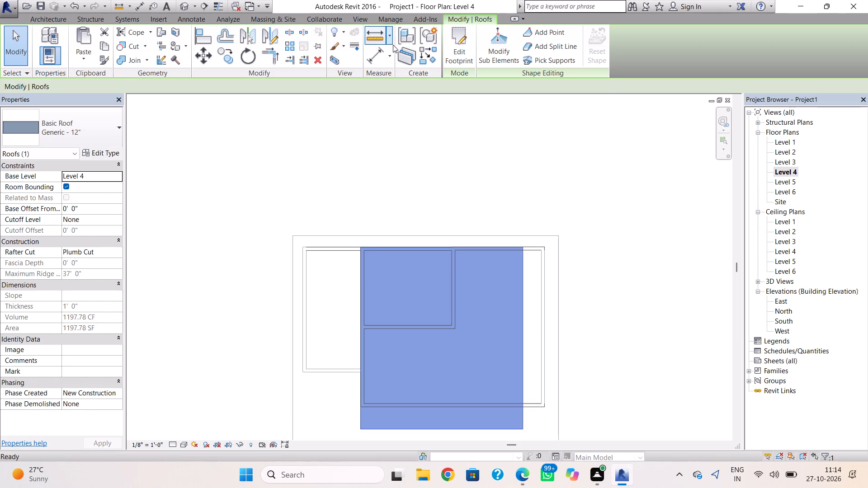
Save the project in the Documents folder as REVIT INTERNSHIP 19.
{"action": "left_click", "coordinate": [179, 7]}
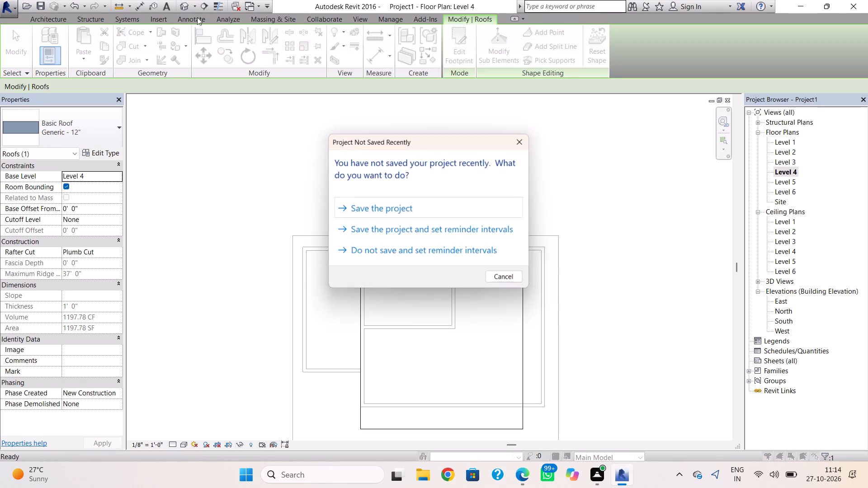
{"action": "left_click", "coordinate": [410, 204]}
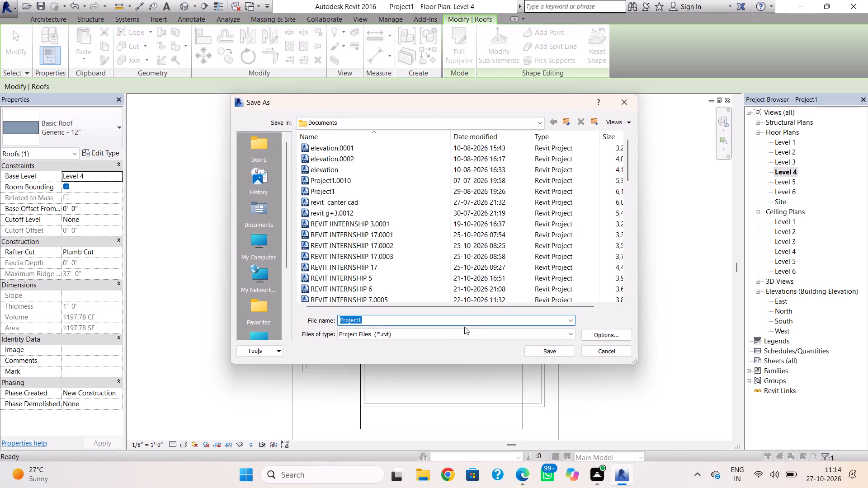
{"action": "key", "text": "BackSpace"}
{"action": "type", "text": "REVIT"}
{"action": "key", "text": "space"}
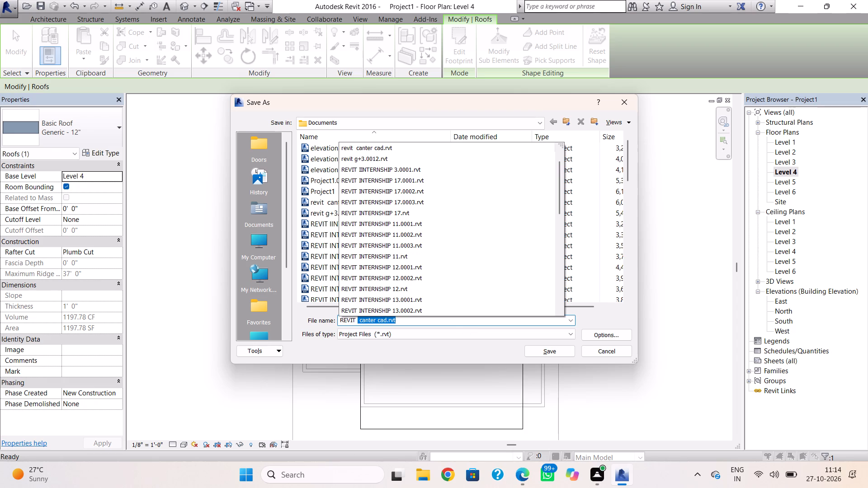
{"action": "type", "text": "INTERNSHIP 19"}
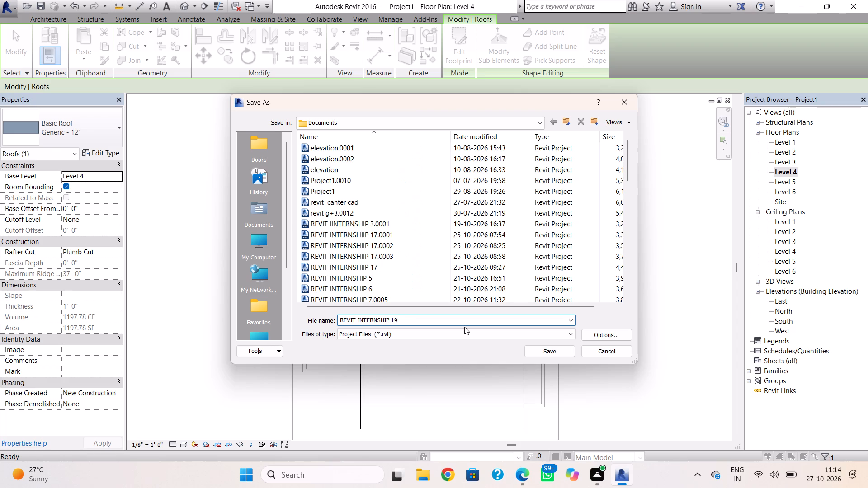
{"action": "left_click", "coordinate": [555, 356]}
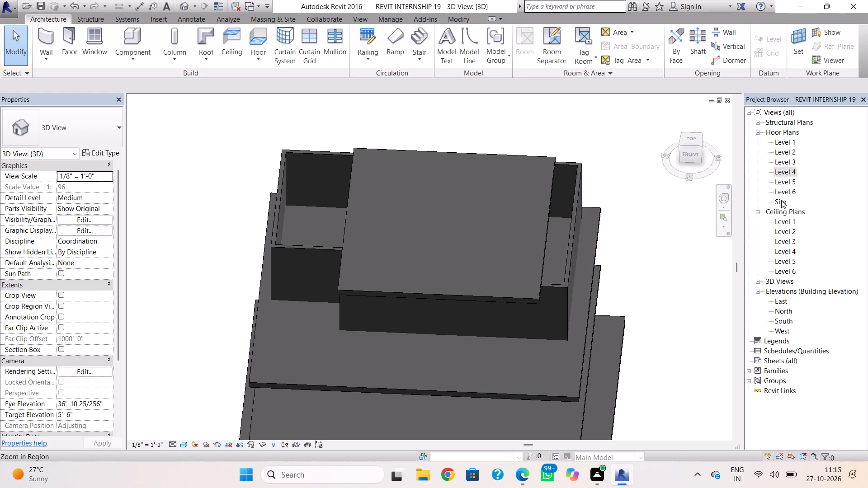
Edit the Level 4 roof footprint on its plan, drawing boundary lines around the left room's outer walls, 11'-8" wide.
{"action": "left_click", "coordinate": [502, 295]}
{"action": "left_click", "coordinate": [503, 298]}
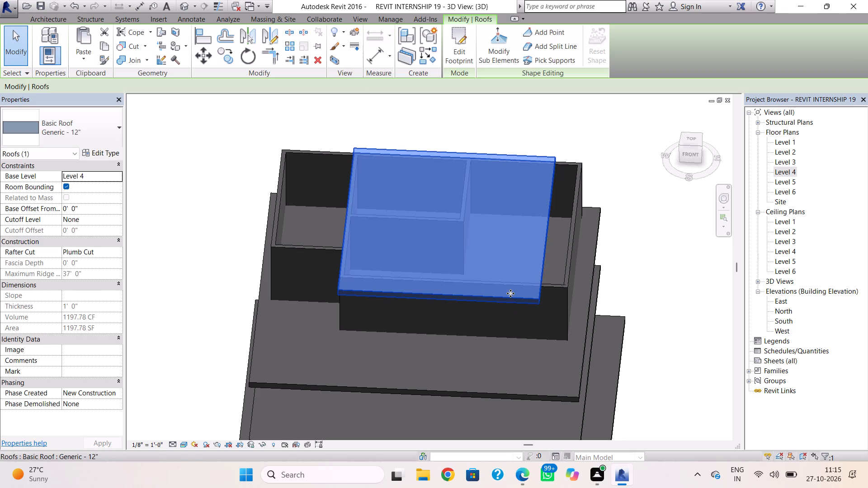
{"action": "double_click", "coordinate": [538, 296]}
{"action": "double_click", "coordinate": [789, 168]}
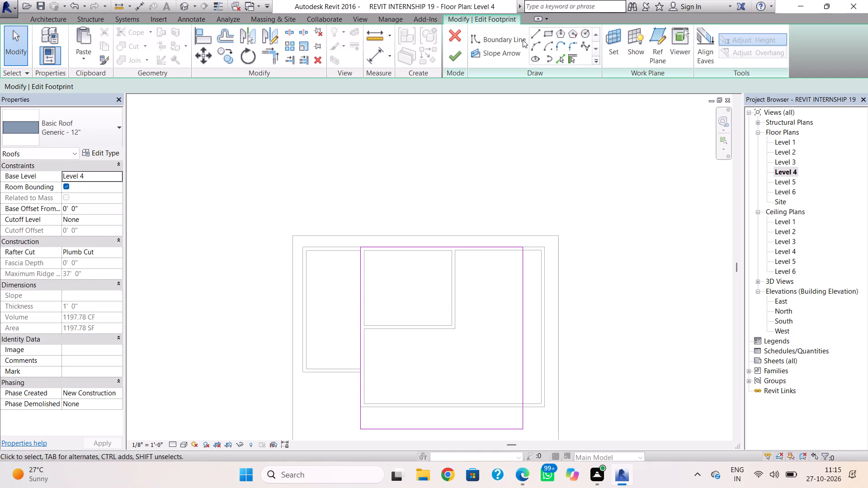
{"action": "left_click", "coordinate": [540, 37]}
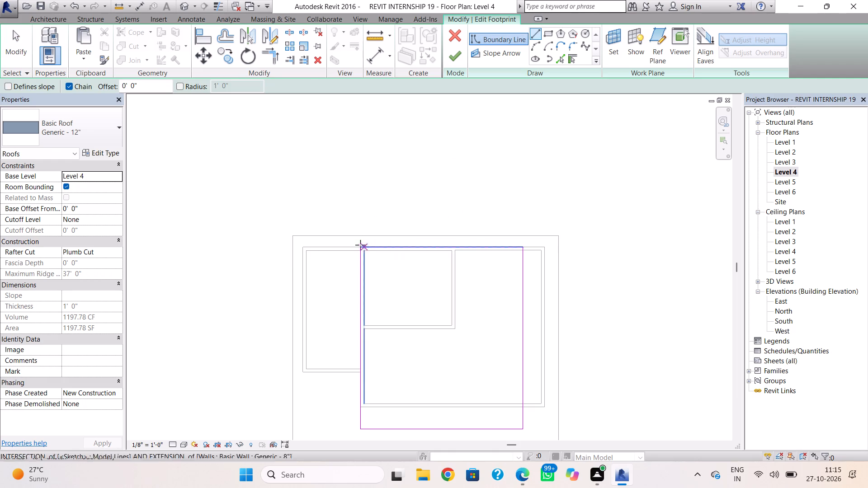
{"action": "scroll", "coordinate": [359, 245], "scroll_direction": "up", "scroll_amount": 3}
{"action": "left_click", "coordinate": [362, 249]}
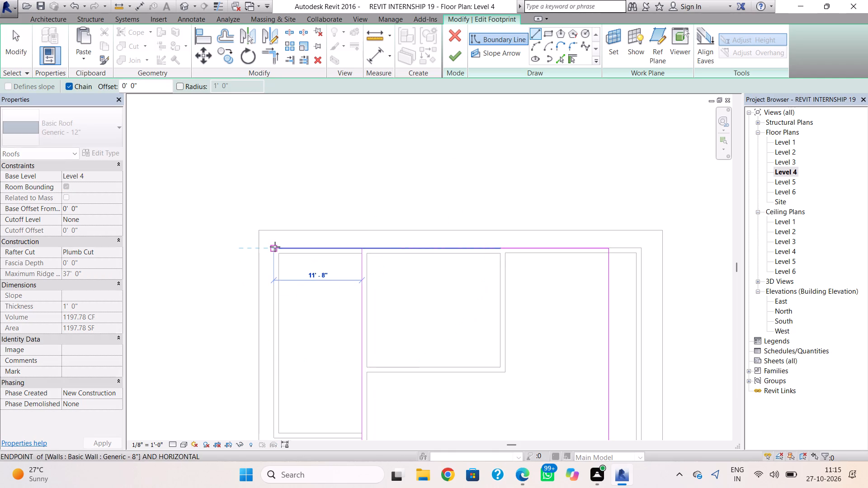
{"action": "left_click", "coordinate": [274, 247]}
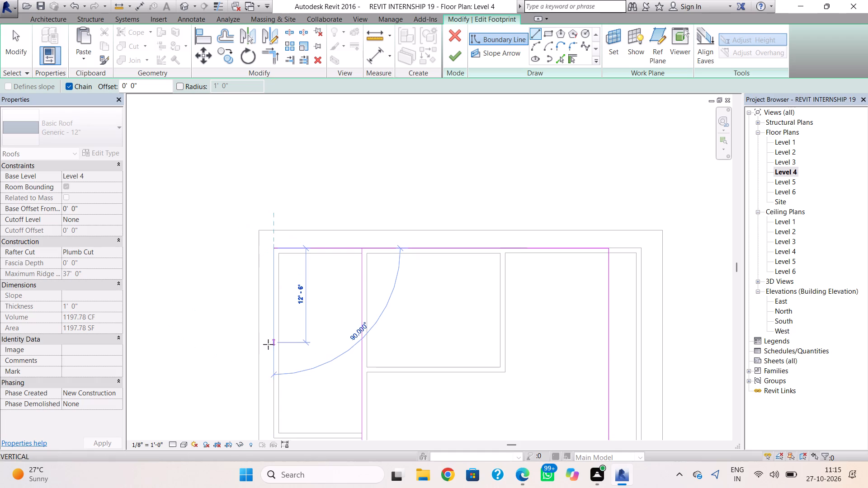
{"action": "scroll", "coordinate": [268, 344], "scroll_direction": "down", "scroll_amount": 1}
{"action": "middle_click_drag", "start_coordinate": [268, 344], "coordinate": [268, 310]}
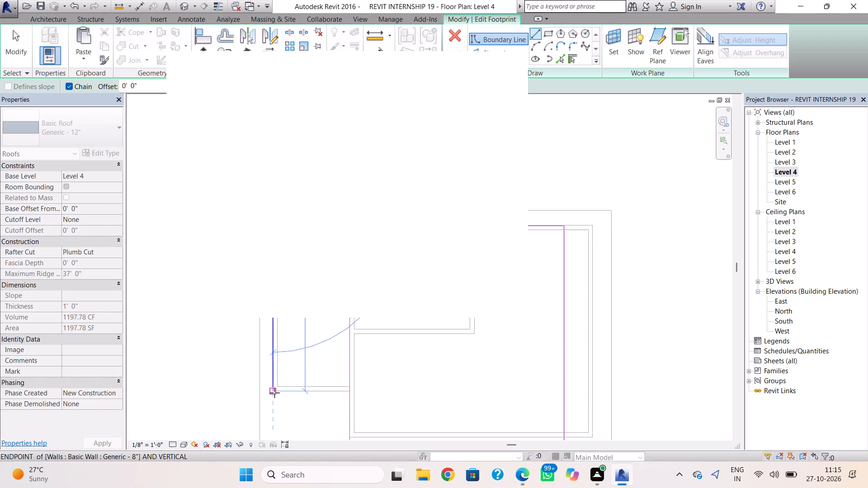
{"action": "left_click", "coordinate": [274, 392]}
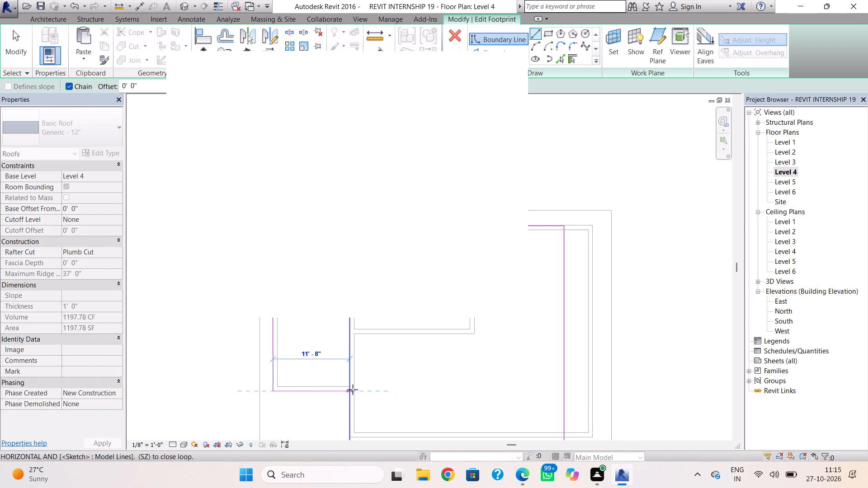
{"action": "left_click", "coordinate": [353, 389]}
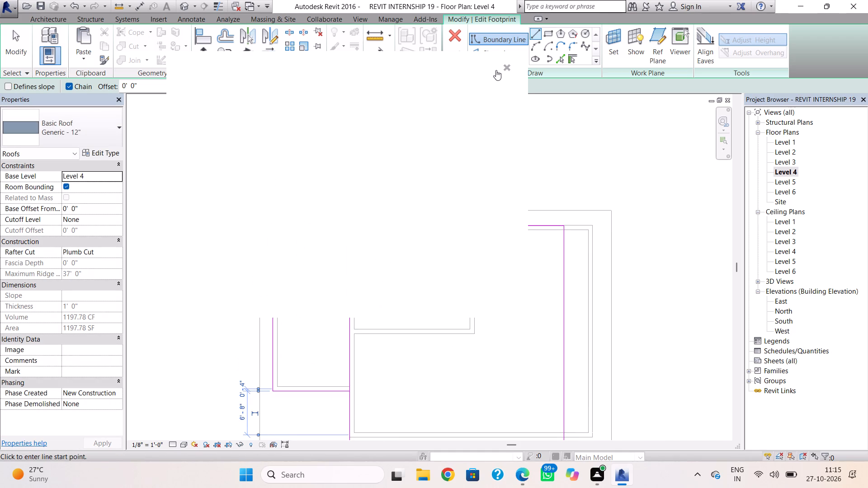
{"action": "left_click", "coordinate": [506, 69]}
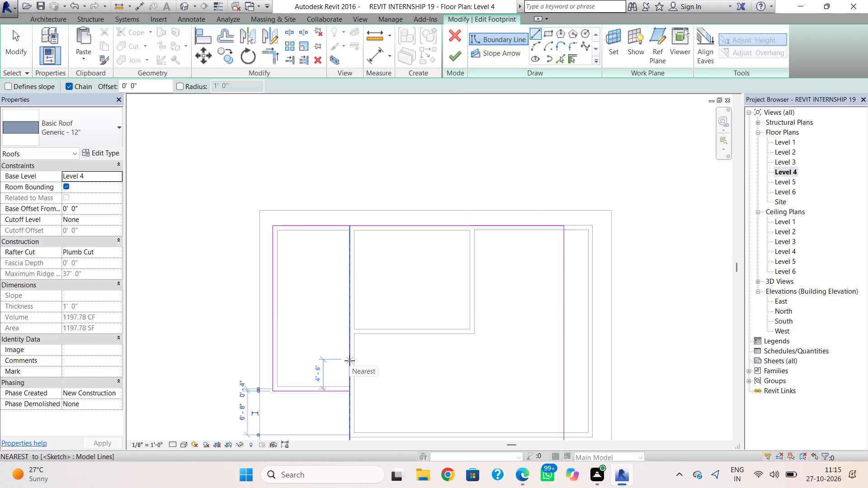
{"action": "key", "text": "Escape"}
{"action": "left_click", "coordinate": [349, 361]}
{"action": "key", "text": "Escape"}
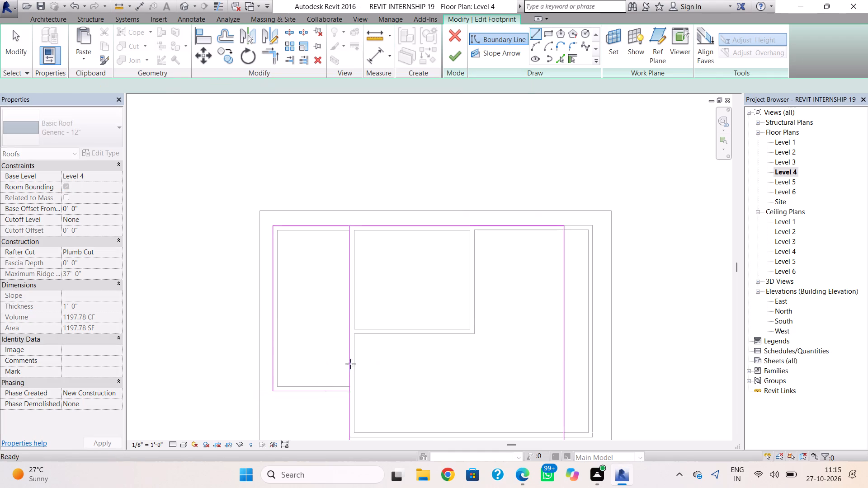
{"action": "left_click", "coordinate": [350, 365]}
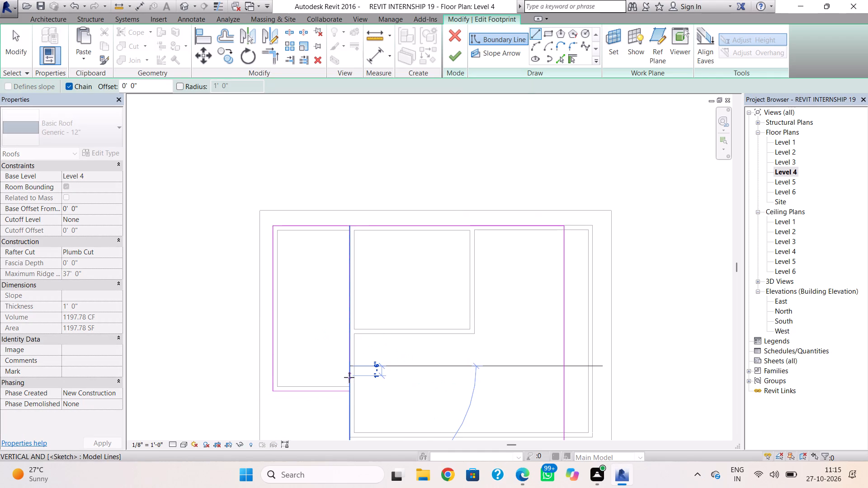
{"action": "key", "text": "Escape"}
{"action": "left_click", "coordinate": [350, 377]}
Shorten the footprint line between the left room and main roof down to the left room's lower wall, about 11'-6" long, and finish the footprint.
{"action": "key", "text": "Escape"}
{"action": "key", "text": "Escape"}
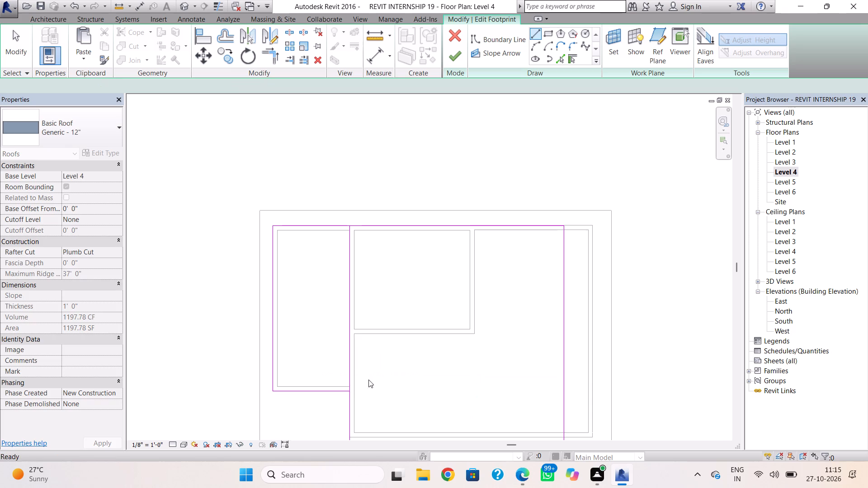
{"action": "left_click", "coordinate": [348, 379]}
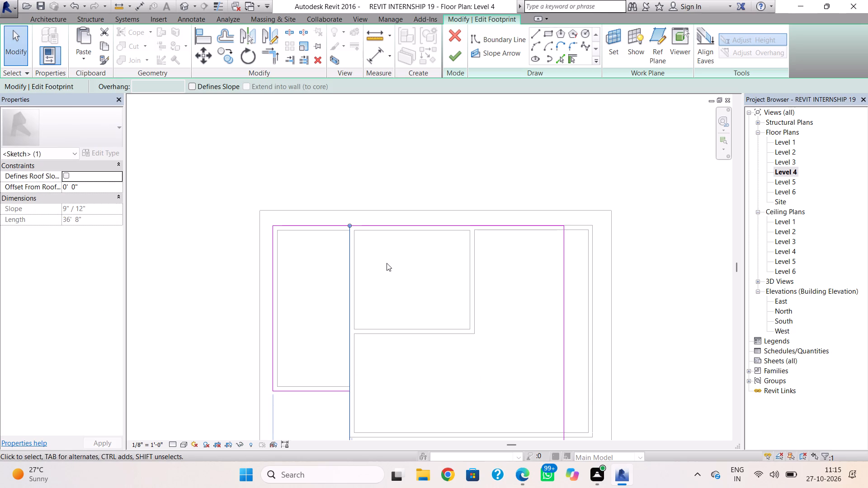
{"action": "left_click_drag", "start_coordinate": [350, 225], "coordinate": [351, 248]}
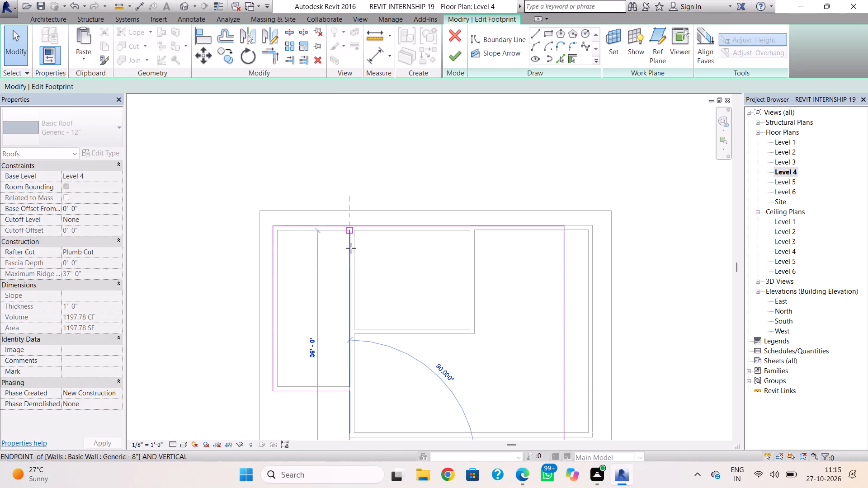
{"action": "left_click_drag", "start_coordinate": [351, 248], "coordinate": [346, 391]}
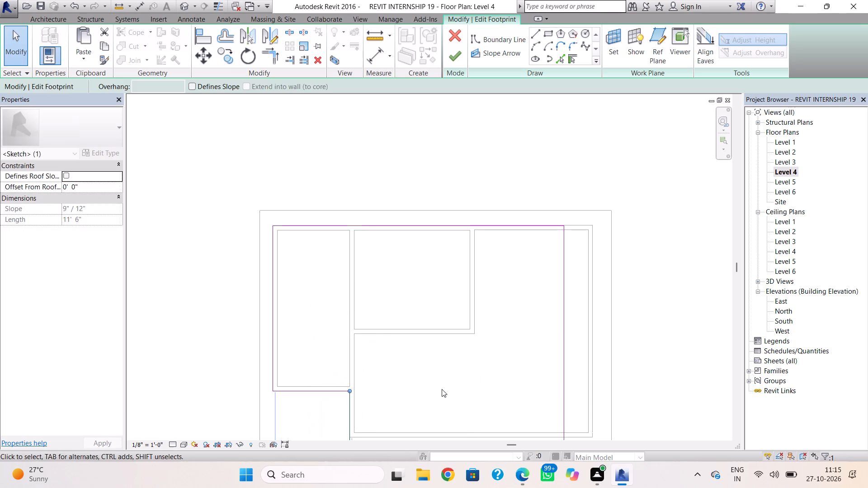
{"action": "left_click", "coordinate": [442, 389]}
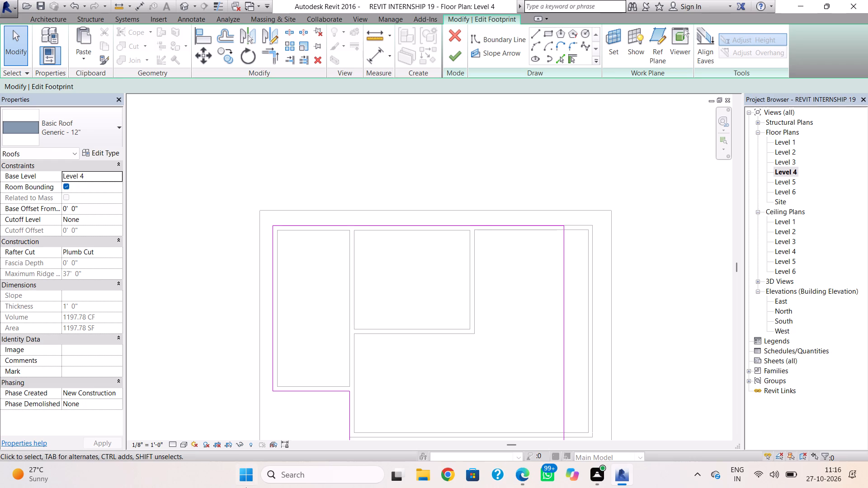
{"action": "left_click", "coordinate": [459, 64]}
{"action": "left_click", "coordinate": [463, 244]}
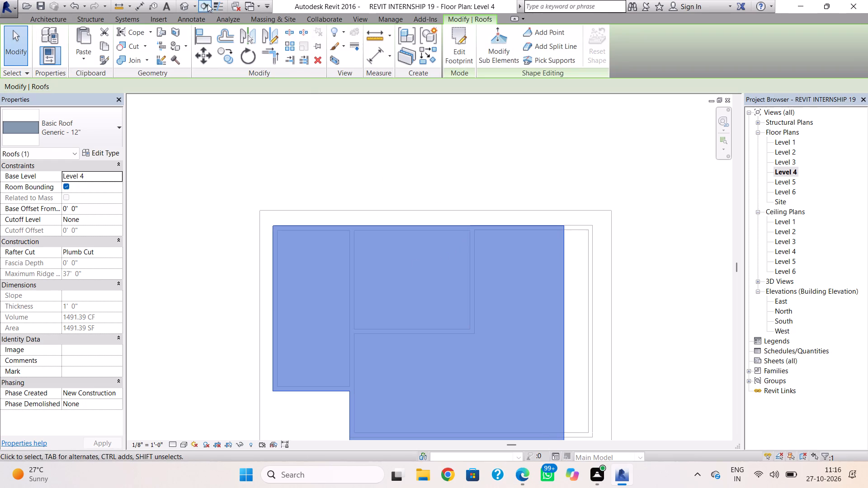
Check the roof in 3D, and on the Level 2 plan nudge the lower wall outward 3'-6", to 5'-0" from the lower wall of the storey below.
{"action": "left_click", "coordinate": [178, 10]}
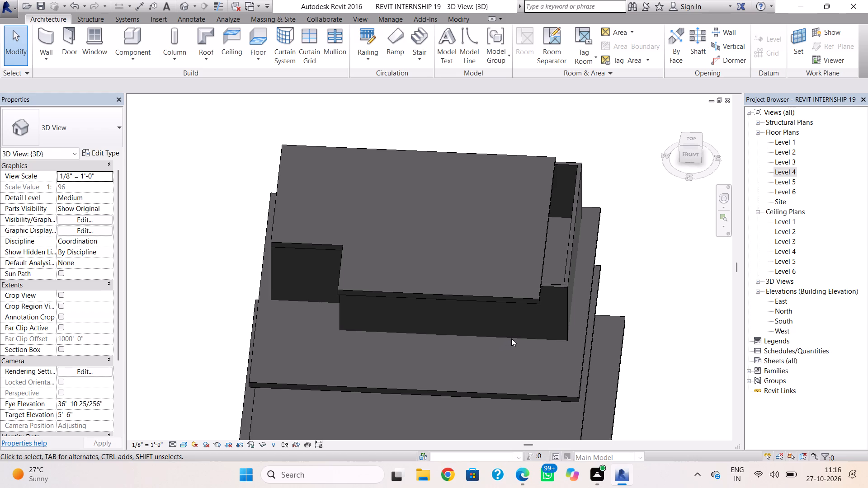
{"action": "right_click_drag", "start_coordinate": [511, 345], "coordinate": [411, 297], "text": "shift"}
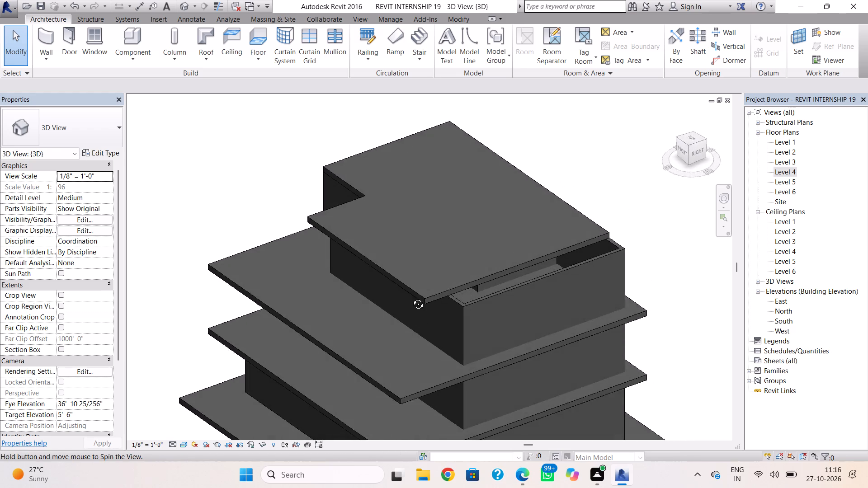
{"action": "right_click_drag", "start_coordinate": [411, 297], "coordinate": [410, 267], "text": "shift"}
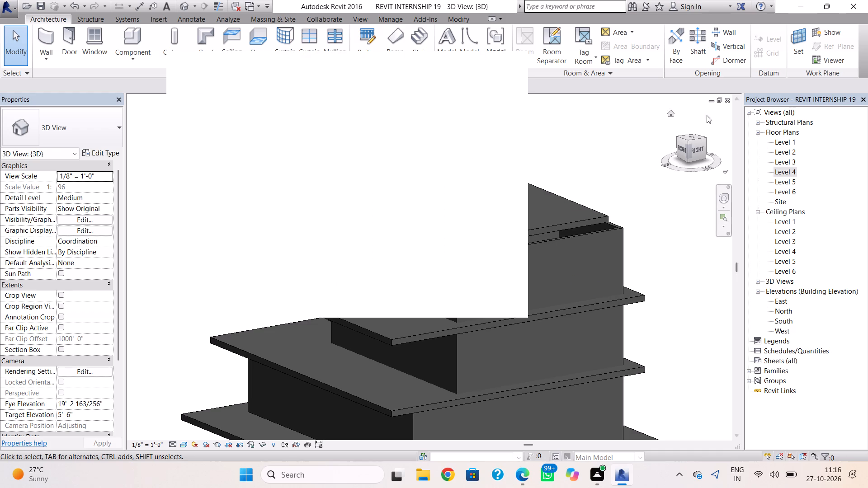
{"action": "left_click", "coordinate": [511, 62]}
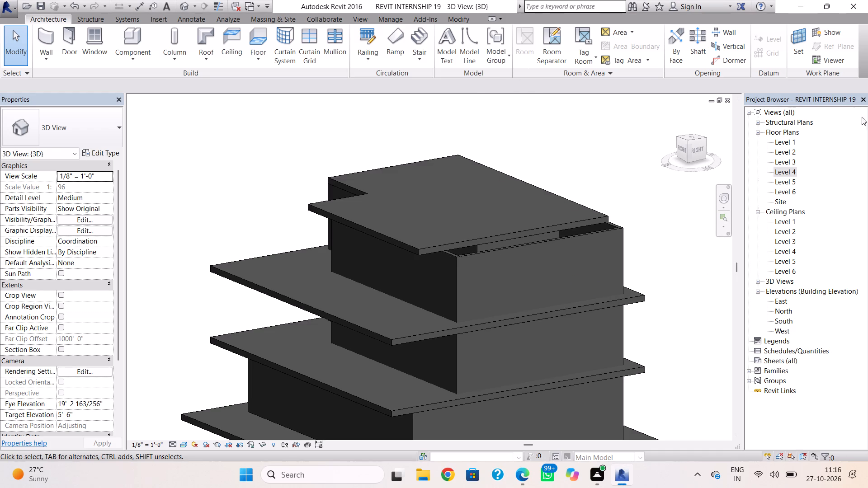
{"action": "double_click", "coordinate": [788, 155]}
{"action": "left_click", "coordinate": [505, 325]}
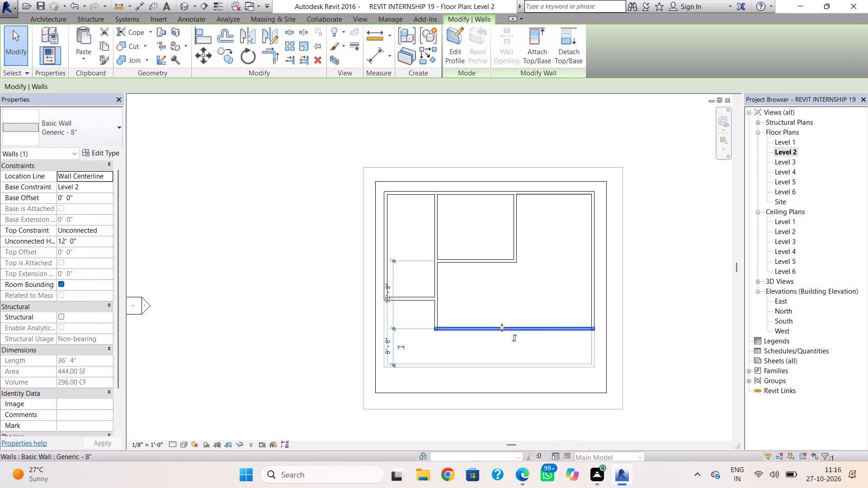
{"action": "key", "text": "Down"}
{"action": "key", "text": "Down"}
{"action": "key", "text": "Down"}
{"action": "key", "text": "Down"}
{"action": "key", "text": "Down"}
{"action": "key", "text": "Down"}
{"action": "key", "text": "Down"}
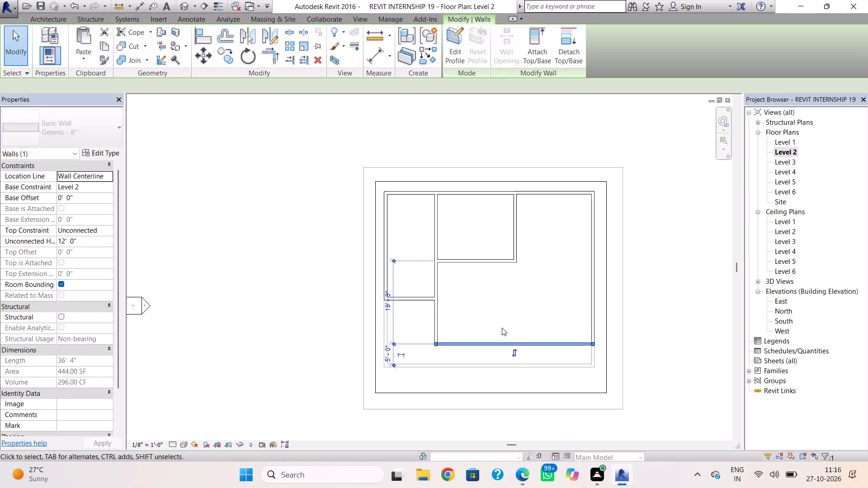
{"action": "left_click", "coordinate": [640, 289]}
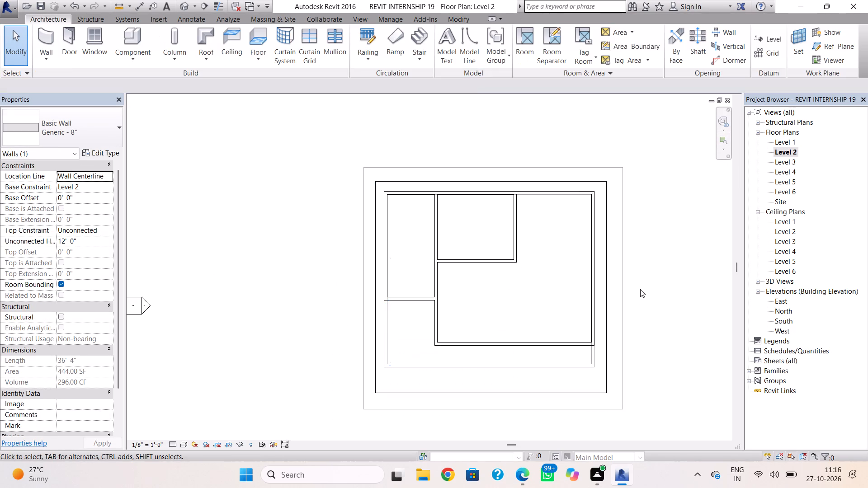
On the Level 3 plan, nudge the lower wall outward 3'-6" to align with the Level 2 lower wall.
{"action": "double_click", "coordinate": [792, 159]}
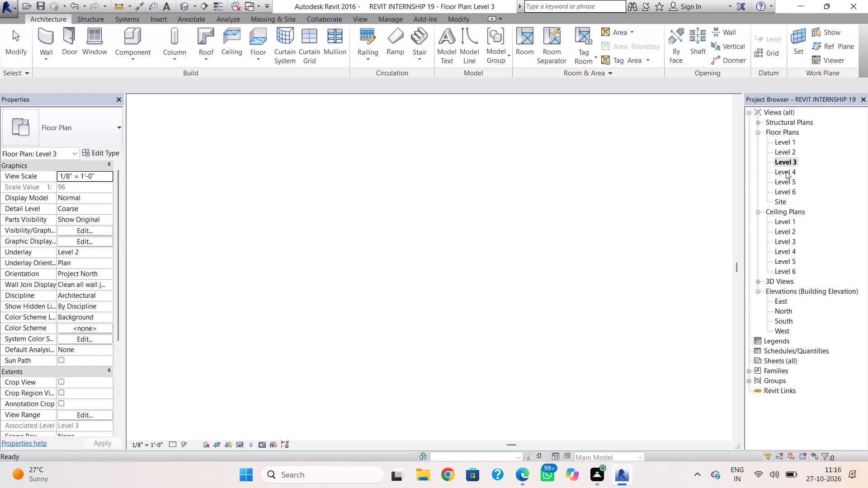
{"action": "left_click", "coordinate": [564, 326]}
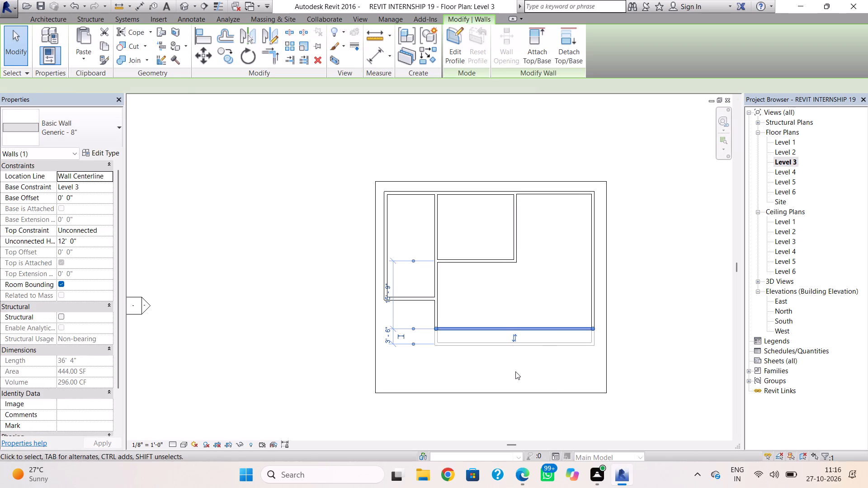
{"action": "key", "text": "Down"}
{"action": "key", "text": "Down"}
{"action": "key", "text": "Down"}
{"action": "key", "text": "Down"}
{"action": "key", "text": "Down"}
{"action": "key", "text": "Down"}
{"action": "key", "text": "Down"}
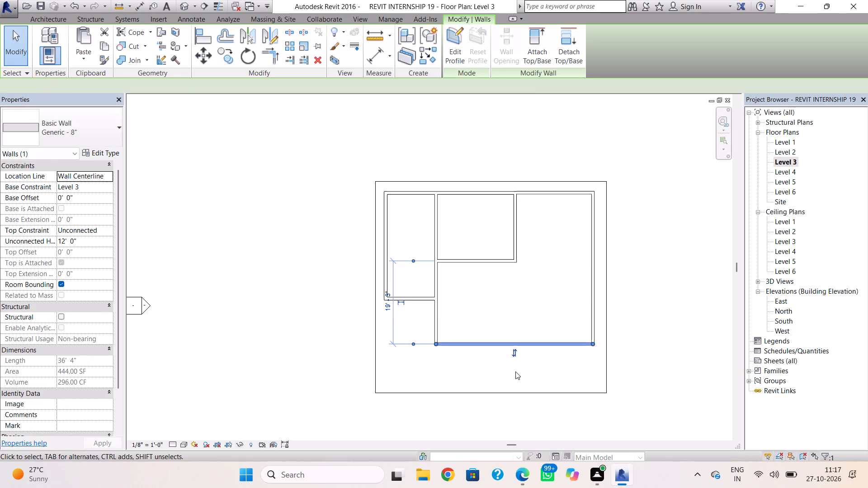
{"action": "left_click", "coordinate": [637, 365]}
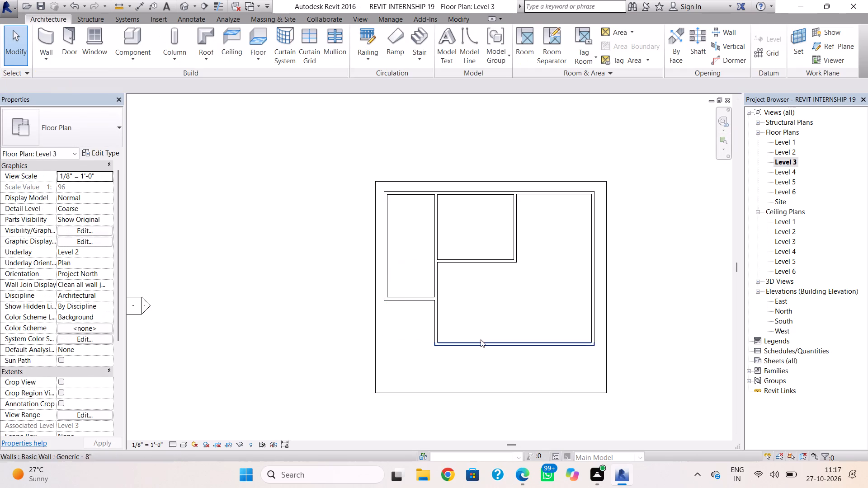
Edit the Level 4 roof footprint on its plan, nudging the right boundary line outward to 14'-10" from the inner room's wall, and finish it.
{"action": "left_click", "coordinate": [183, 8]}
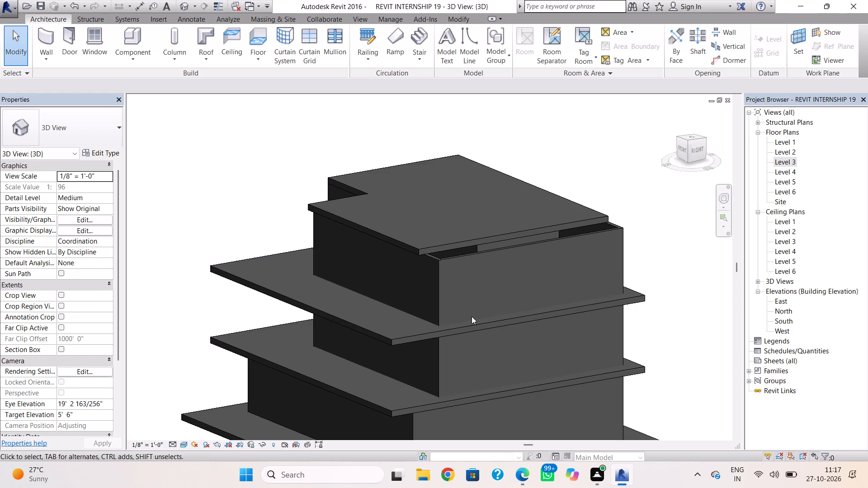
{"action": "double_click", "coordinate": [483, 242]}
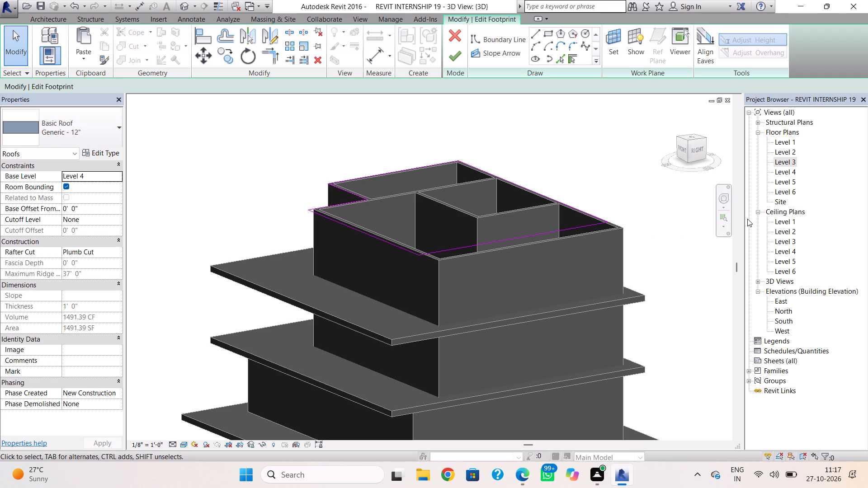
{"action": "double_click", "coordinate": [783, 170]}
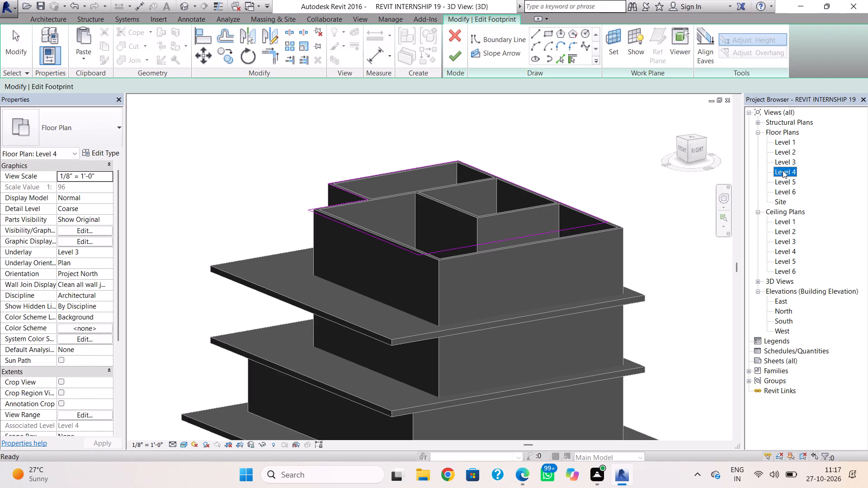
{"action": "left_click", "coordinate": [568, 297]}
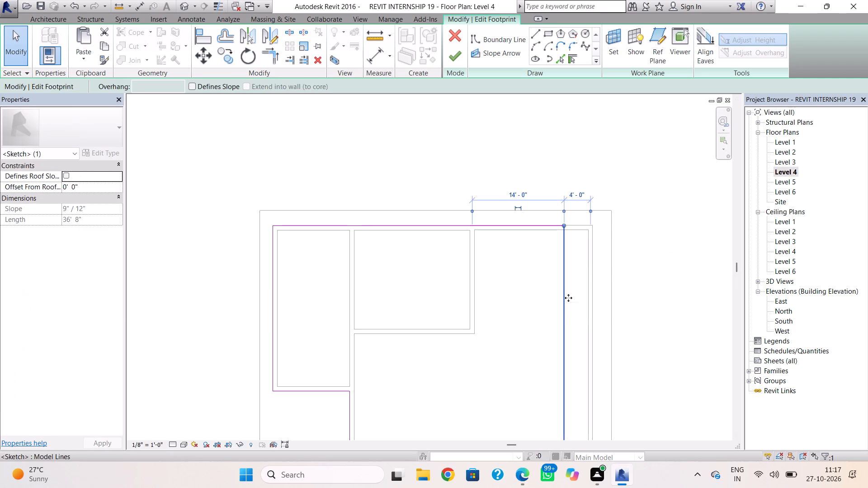
{"action": "key", "text": "Right"}
{"action": "key", "text": "Right"}
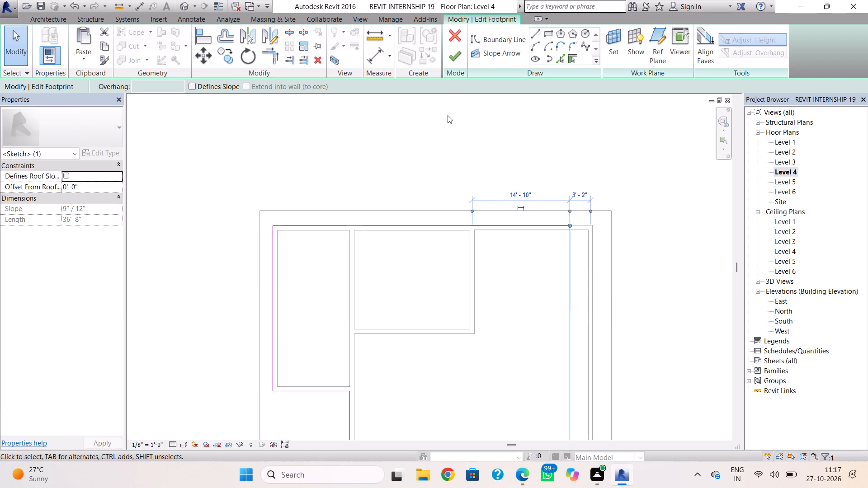
{"action": "left_click", "coordinate": [458, 62]}
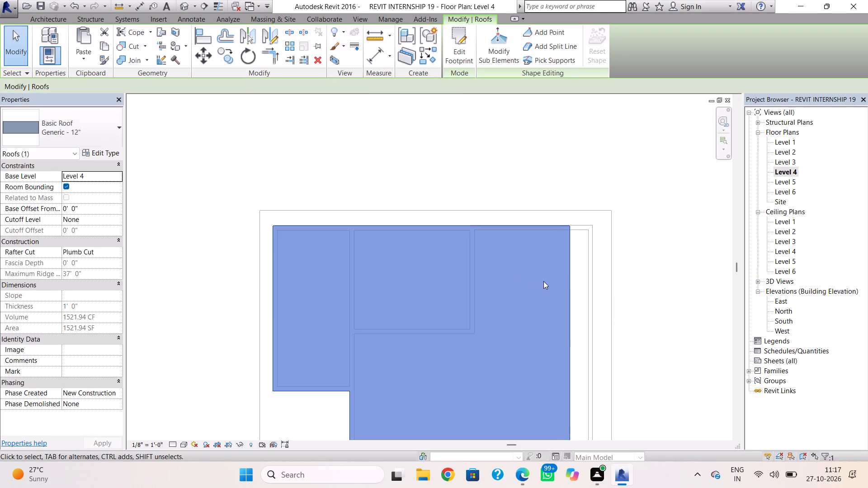
Check the Level 4 roof's right edge against the Level 3 wall in 3D.
{"action": "left_click", "coordinate": [182, 2]}
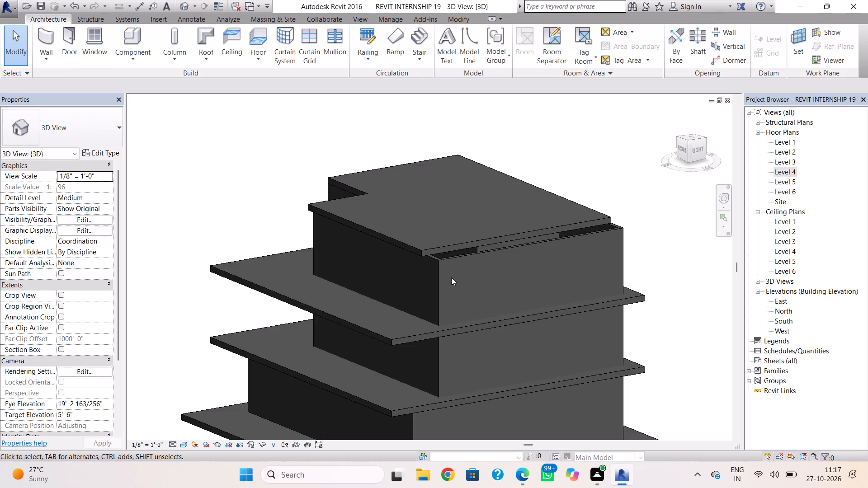
{"action": "left_click", "coordinate": [446, 257]}
{"action": "left_click", "coordinate": [450, 262]}
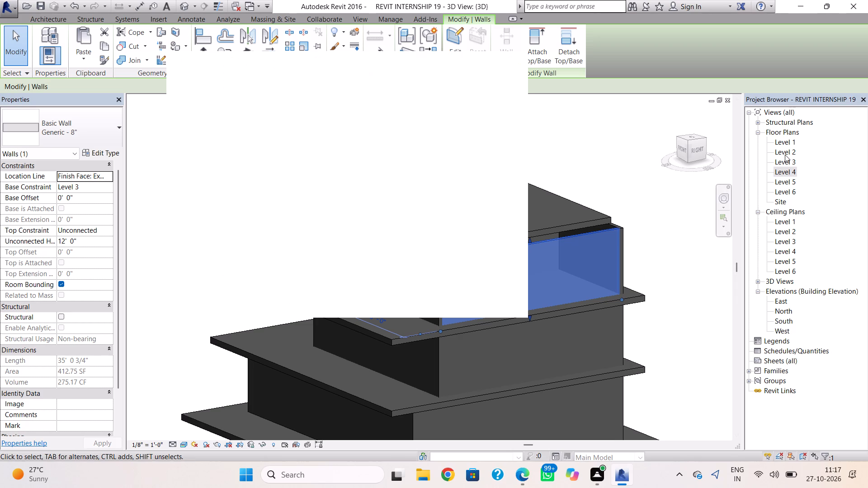
Edit the Level 2 roof footprint on its plan, drawing three boundary lines for a shallow inward notch at the right edge.
{"action": "double_click", "coordinate": [785, 154]}
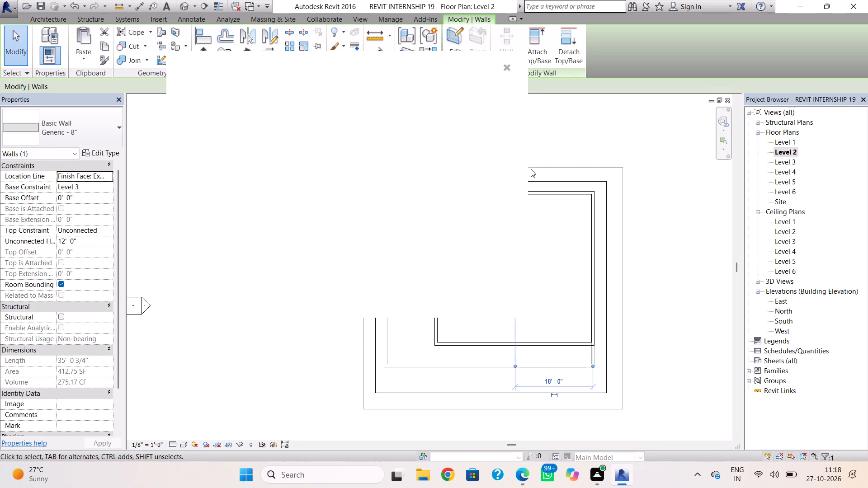
{"action": "left_click", "coordinate": [504, 73]}
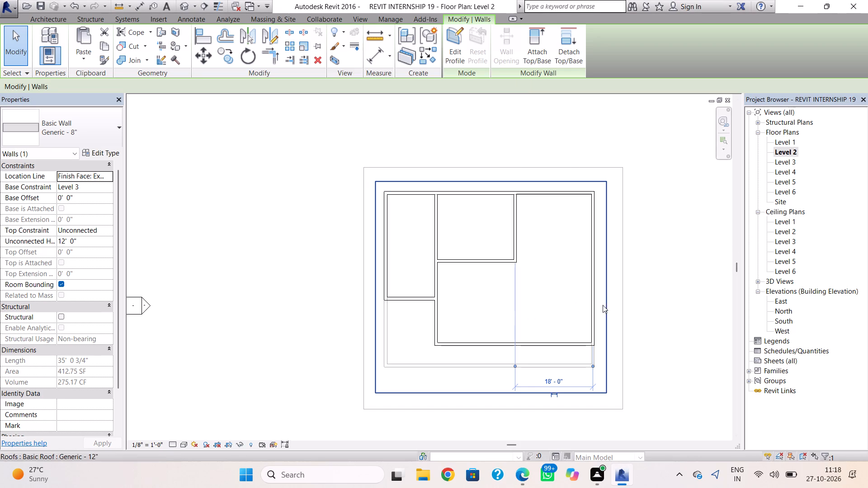
{"action": "left_click", "coordinate": [622, 316]}
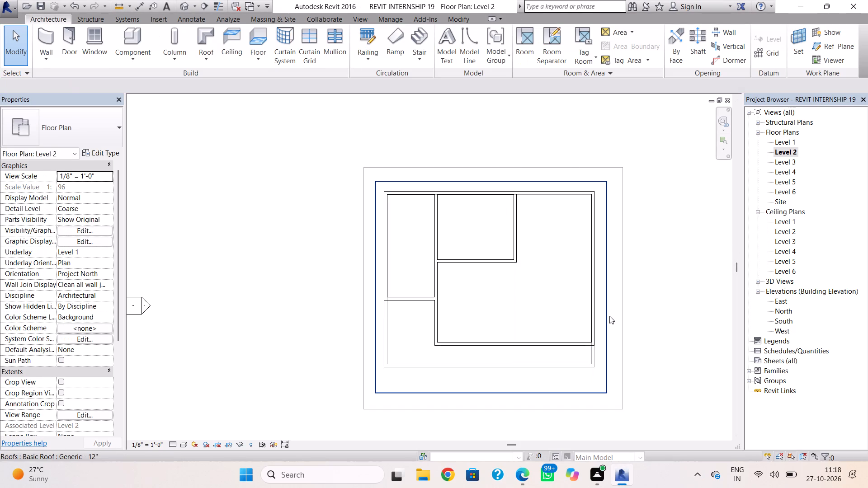
{"action": "left_click", "coordinate": [609, 316]}
{"action": "left_click", "coordinate": [609, 316]}
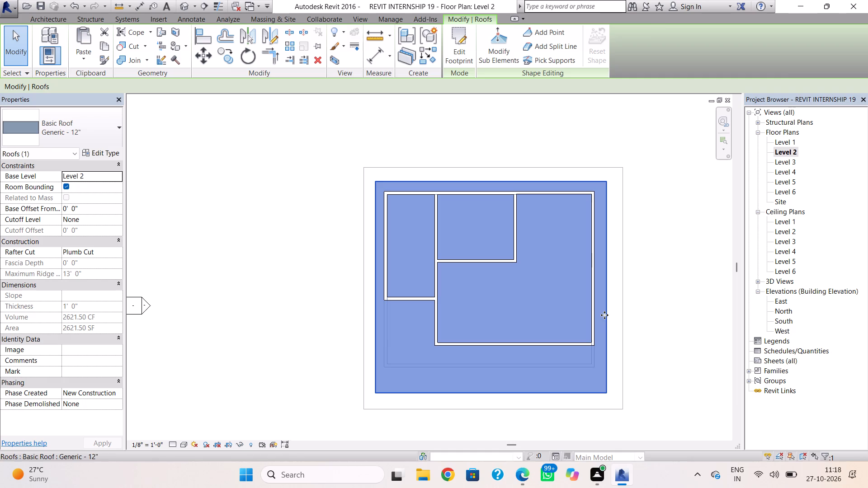
{"action": "double_click", "coordinate": [606, 315]}
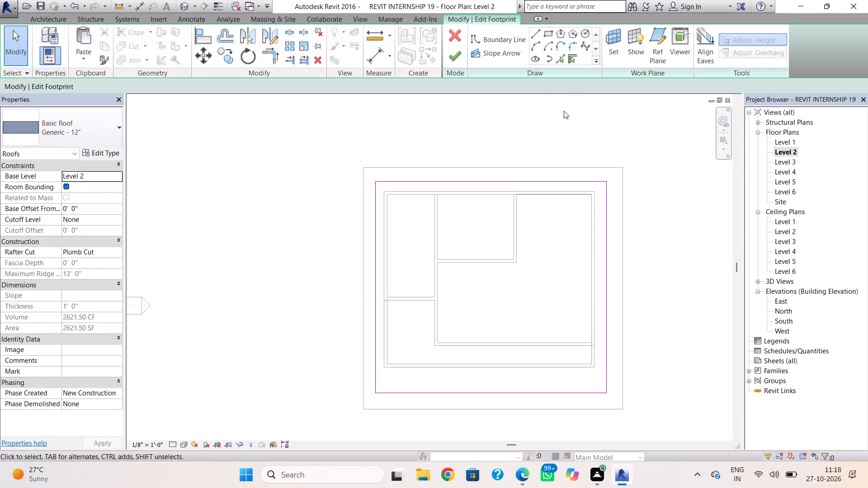
{"action": "left_click", "coordinate": [536, 34]}
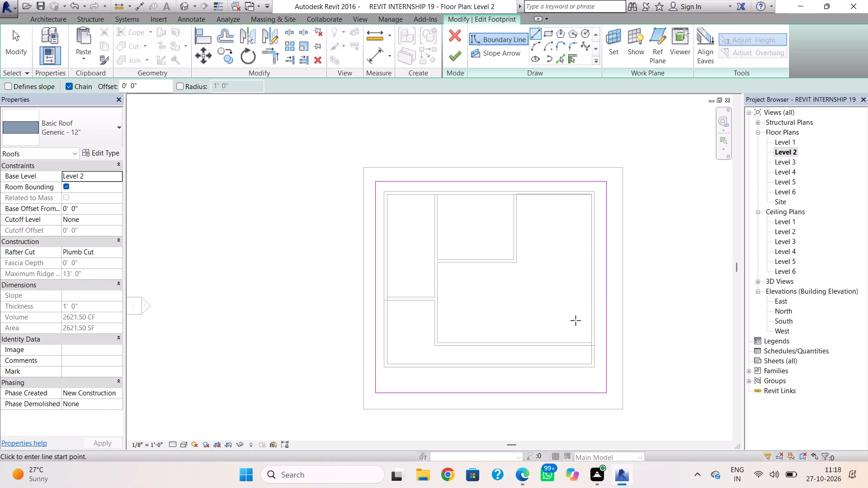
{"action": "left_click", "coordinate": [605, 307]}
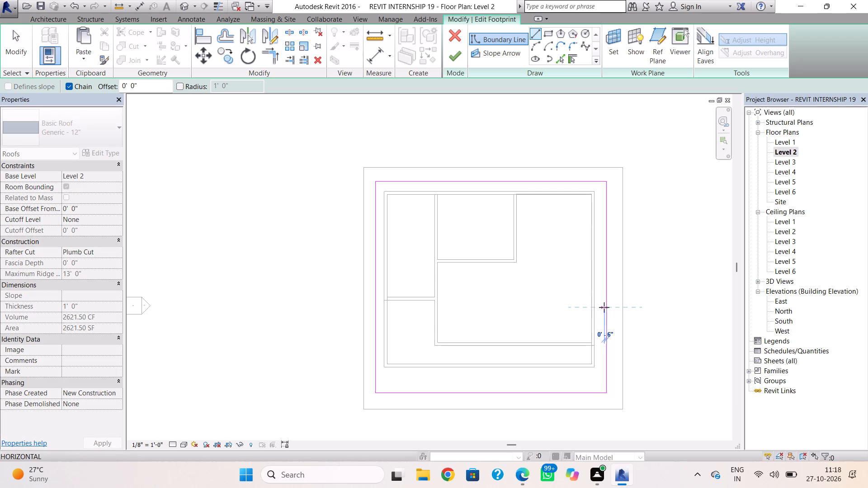
{"action": "left_click", "coordinate": [600, 307]}
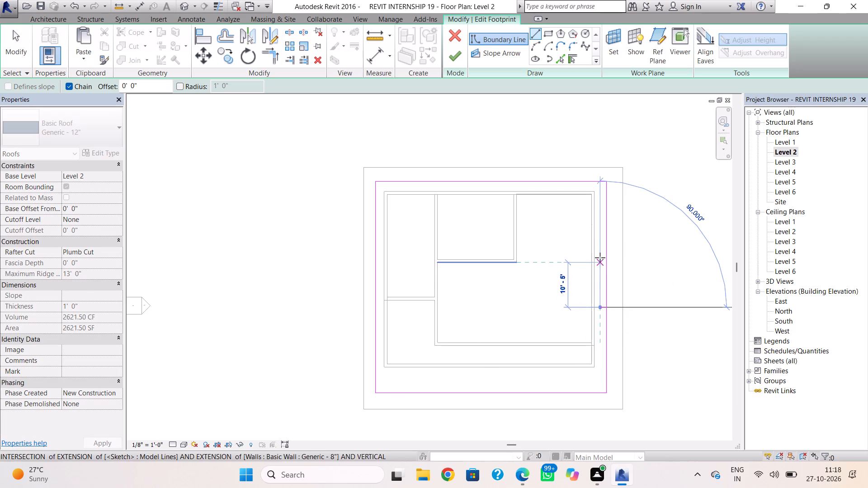
{"action": "left_click", "coordinate": [600, 257]}
{"action": "left_click", "coordinate": [604, 258]}
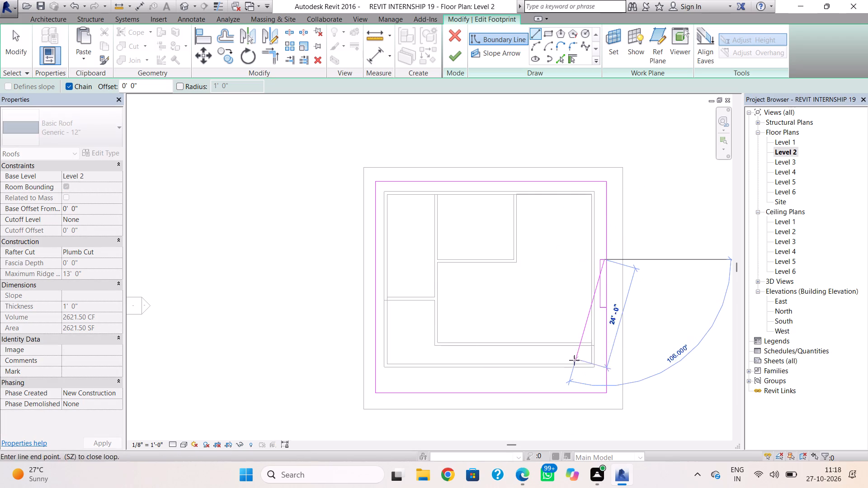
{"action": "key", "text": "Escape"}
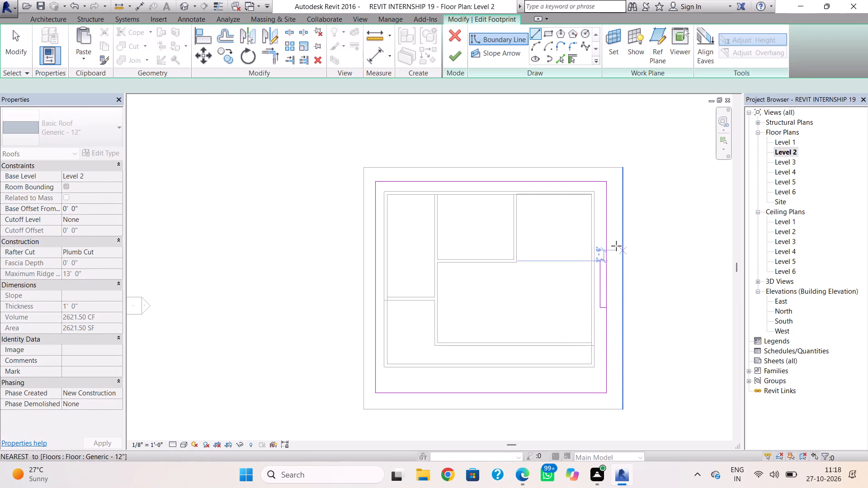
Extend the notch's upper line to the roof's right boundary line, making it 1'-6" deep.
{"action": "scroll", "coordinate": [604, 257], "scroll_direction": "up", "scroll_amount": 11}
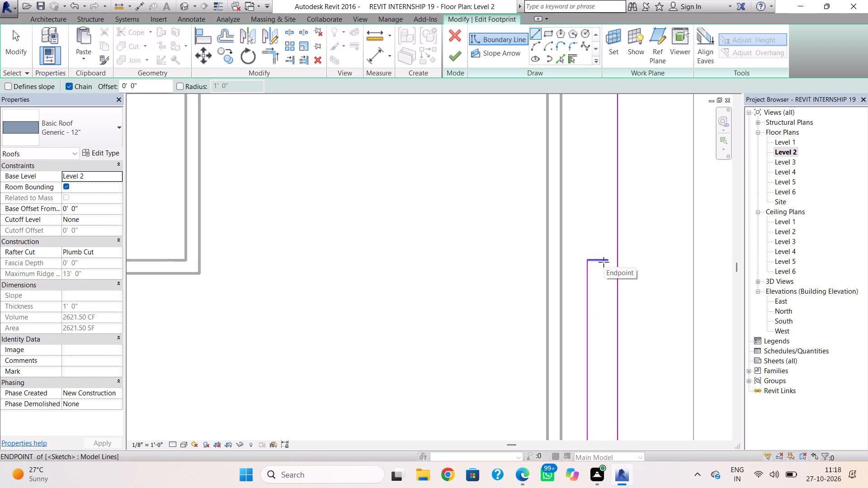
{"action": "left_click", "coordinate": [608, 260]}
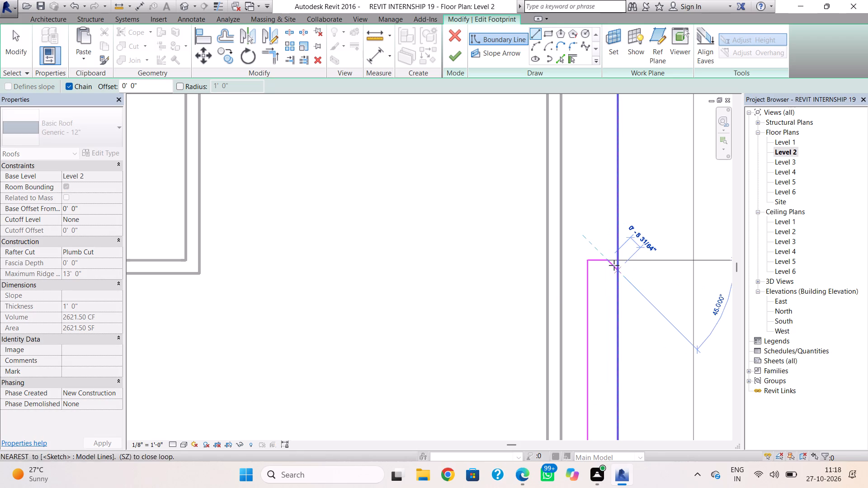
{"action": "left_click", "coordinate": [616, 260]}
{"action": "key", "text": "Escape"}
{"action": "key", "text": "Escape"}
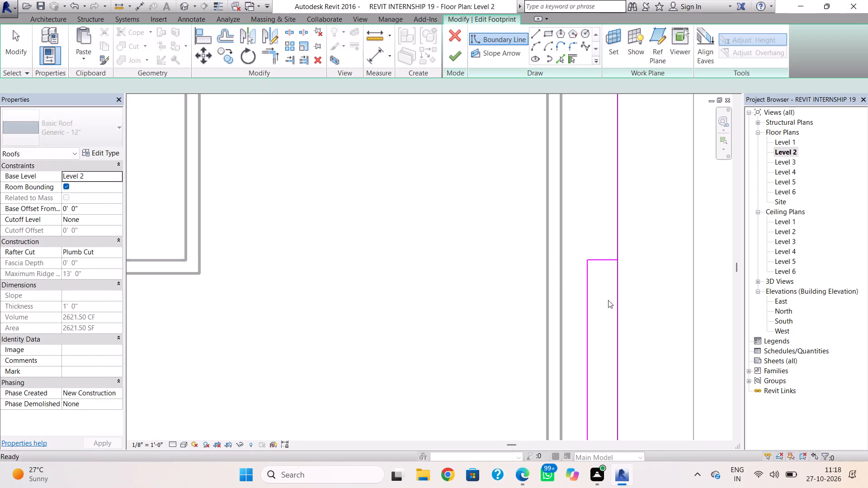
Delete the full-length right boundary line of the Level 2 roof footprint.
{"action": "left_click", "coordinate": [615, 305]}
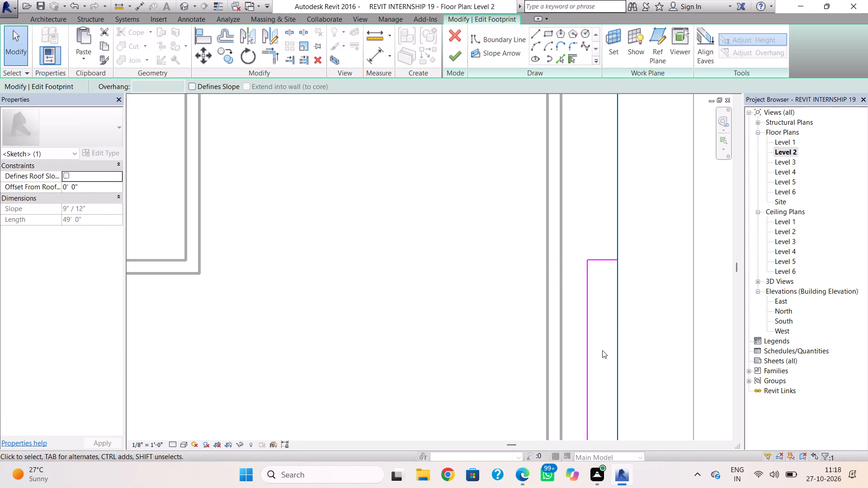
{"action": "left_click", "coordinate": [616, 346]}
{"action": "key", "text": "Delete"}
Draw the right boundary line from the footprint's upper corner down to the notch's upper end, about 18'-1" long.
{"action": "scroll", "coordinate": [640, 381], "scroll_direction": "down", "scroll_amount": 7}
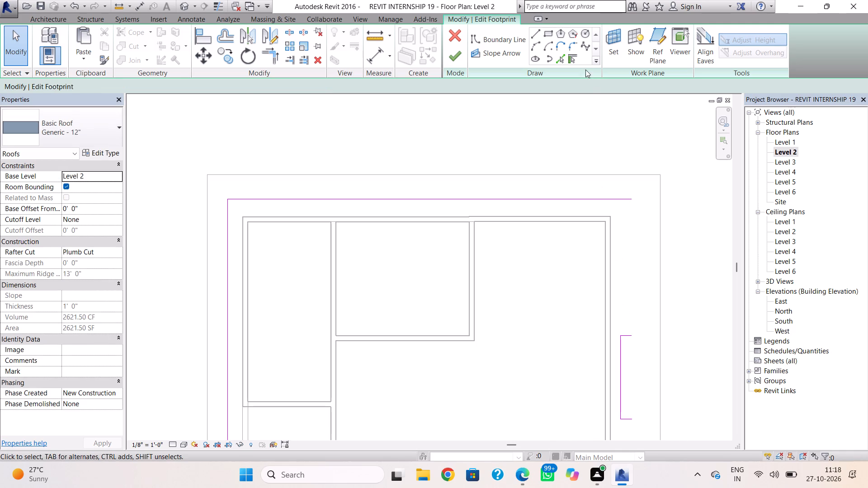
{"action": "left_click", "coordinate": [533, 32]}
{"action": "scroll", "coordinate": [634, 315], "scroll_direction": "down", "scroll_amount": 2}
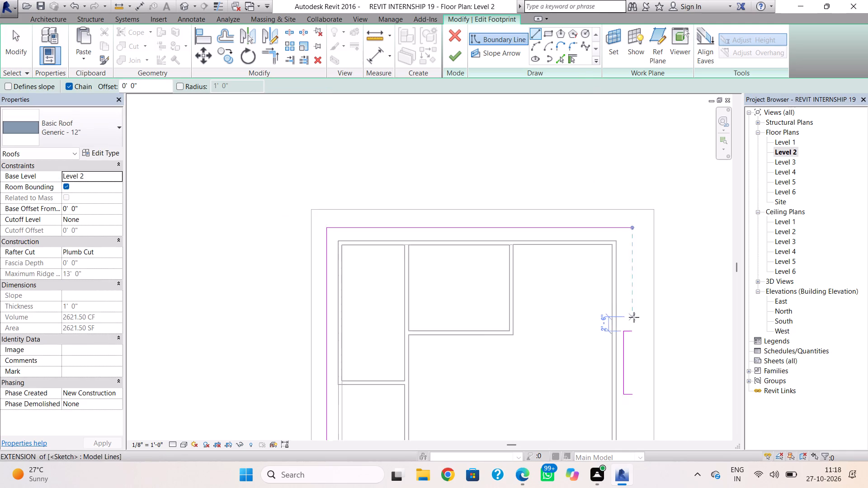
{"action": "scroll", "coordinate": [634, 317], "scroll_direction": "down", "scroll_amount": 1}
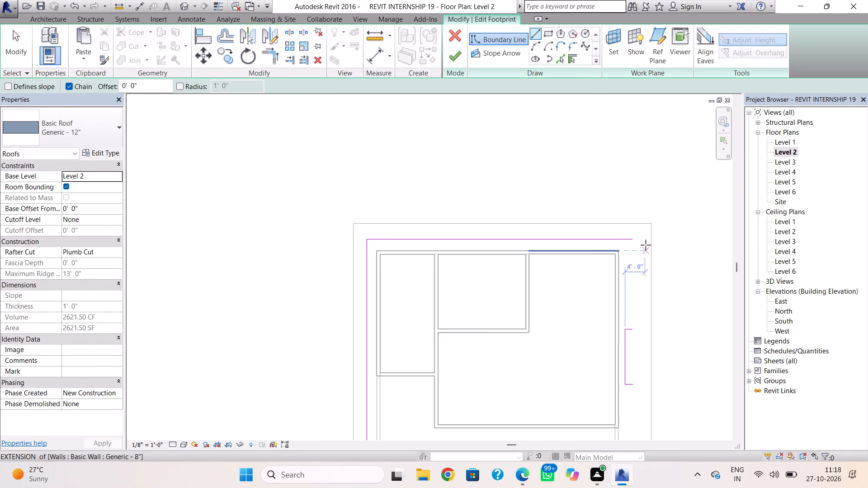
{"action": "left_click", "coordinate": [637, 239]}
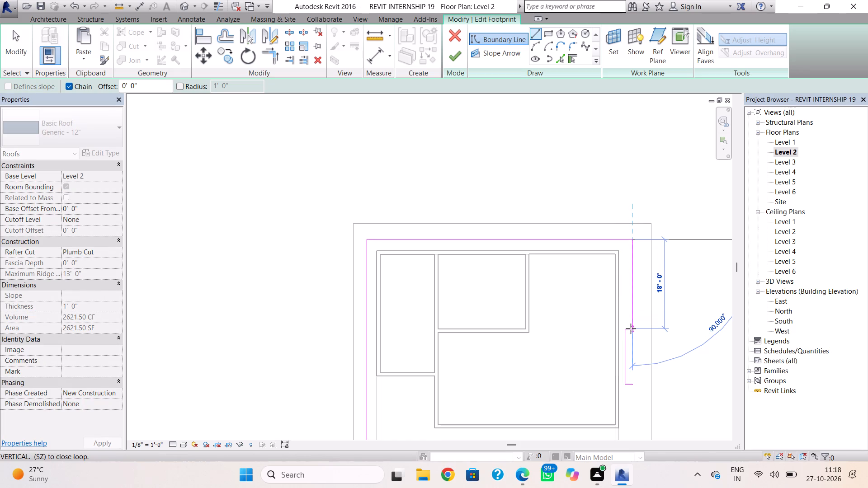
{"action": "scroll", "coordinate": [631, 329], "scroll_direction": "up", "scroll_amount": 8}
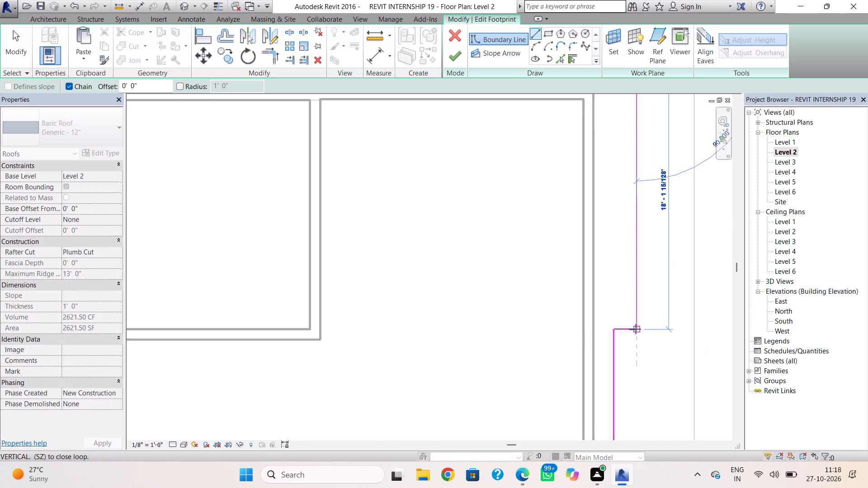
{"action": "left_click", "coordinate": [637, 328]}
Draw the right boundary line from the roof footprint's lower corner up to the notch's lower end, about 19'-10" long.
{"action": "scroll", "coordinate": [627, 362], "scroll_direction": "down", "scroll_amount": 4}
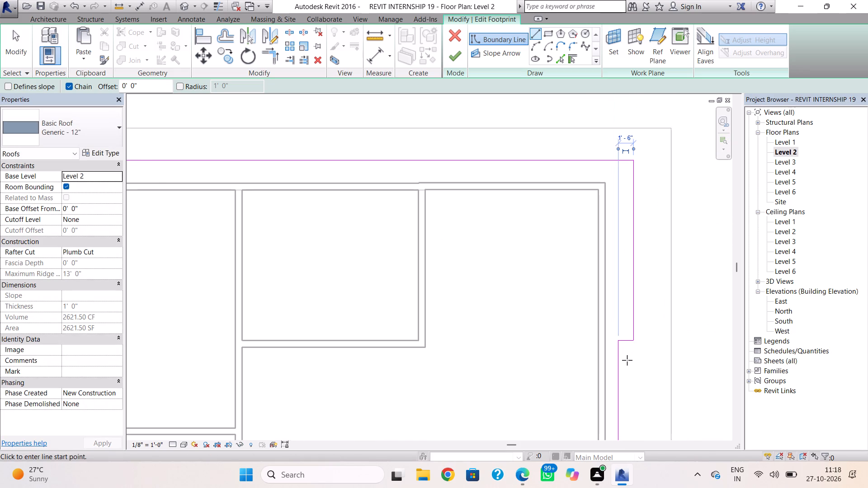
{"action": "middle_click_drag", "start_coordinate": [627, 360], "coordinate": [629, 199]}
{"action": "scroll", "coordinate": [620, 291], "scroll_direction": "down", "scroll_amount": 1}
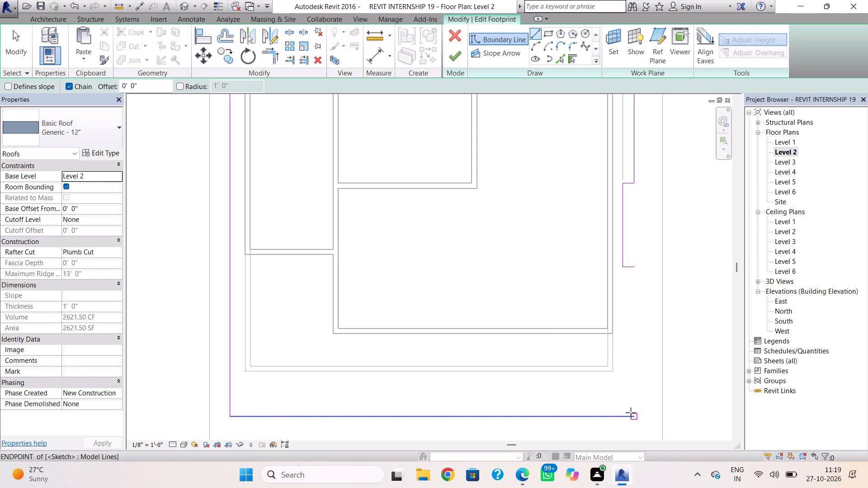
{"action": "left_click", "coordinate": [631, 413]}
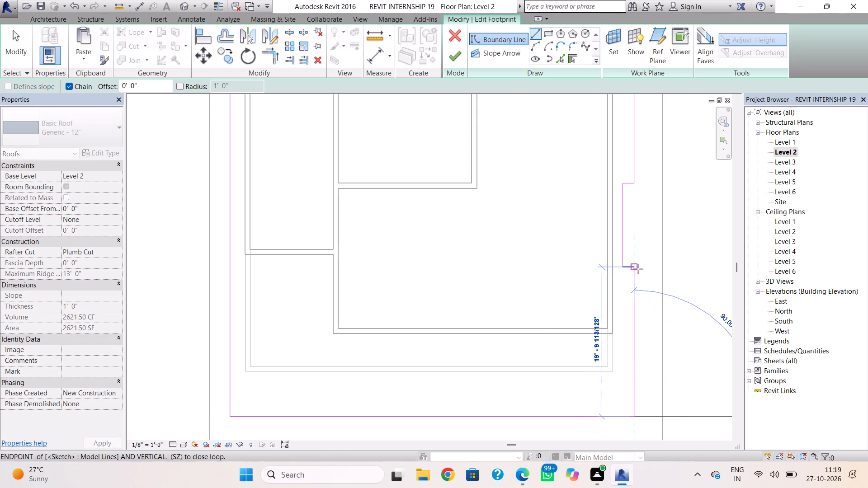
{"action": "left_click", "coordinate": [637, 268]}
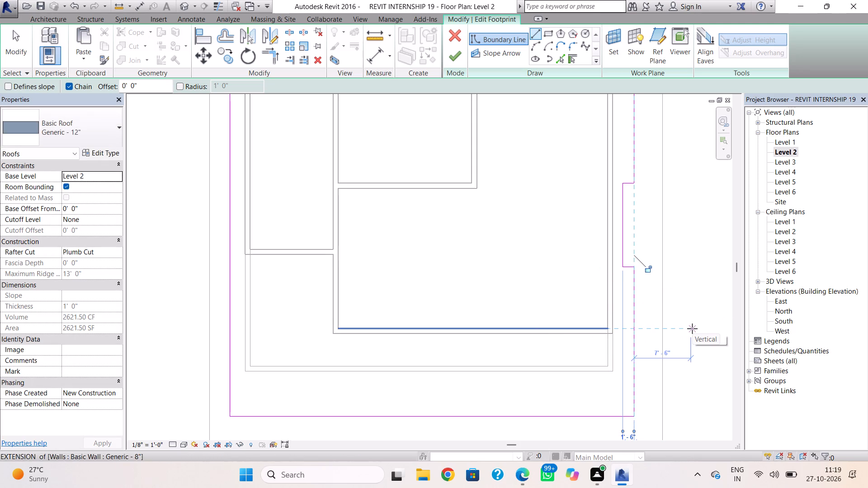
{"action": "key", "text": "Escape"}
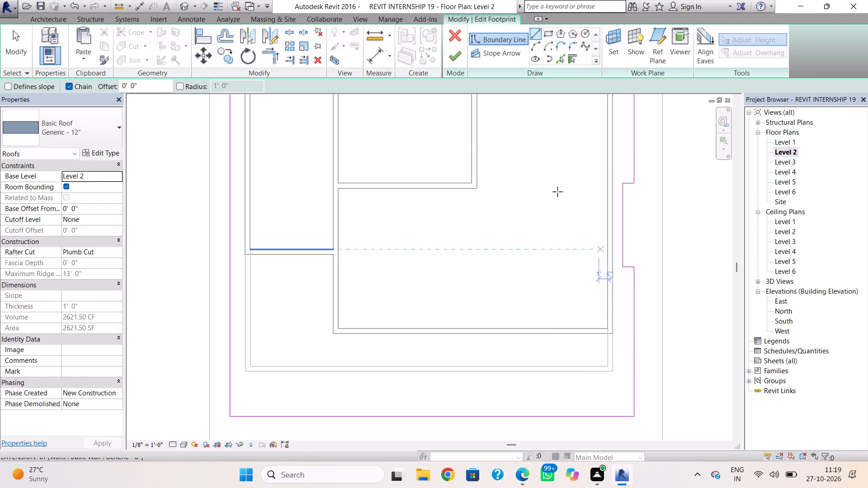
Finish the Level 2 roof footprint and try to attach the highlighted walls to the roof.
{"action": "left_click", "coordinate": [458, 61]}
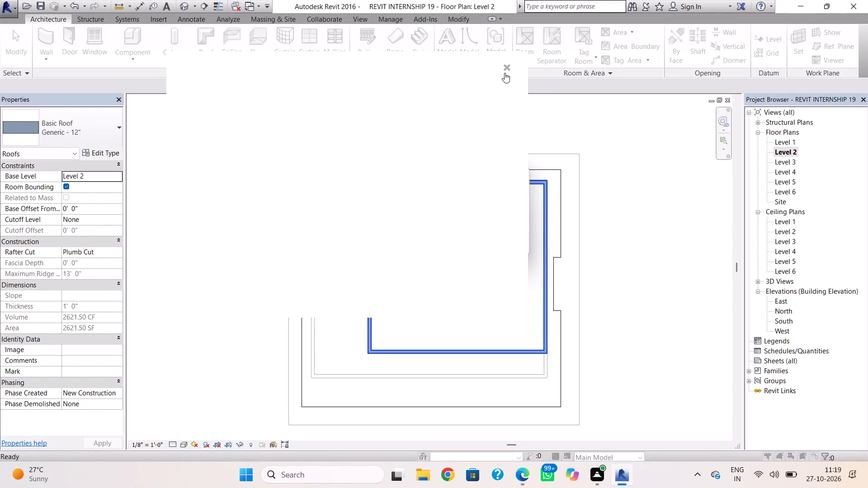
{"action": "left_click", "coordinate": [505, 72]}
{"action": "left_click", "coordinate": [506, 69]}
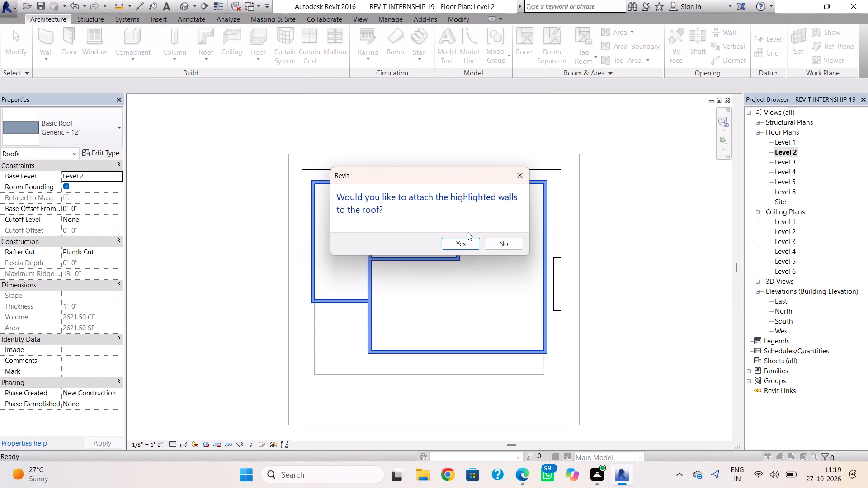
{"action": "left_click", "coordinate": [462, 239]}
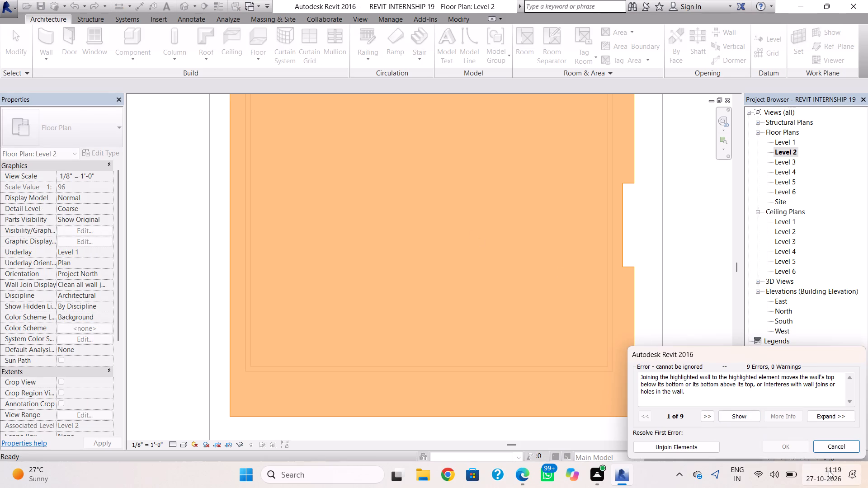
{"action": "left_click", "coordinate": [828, 452]}
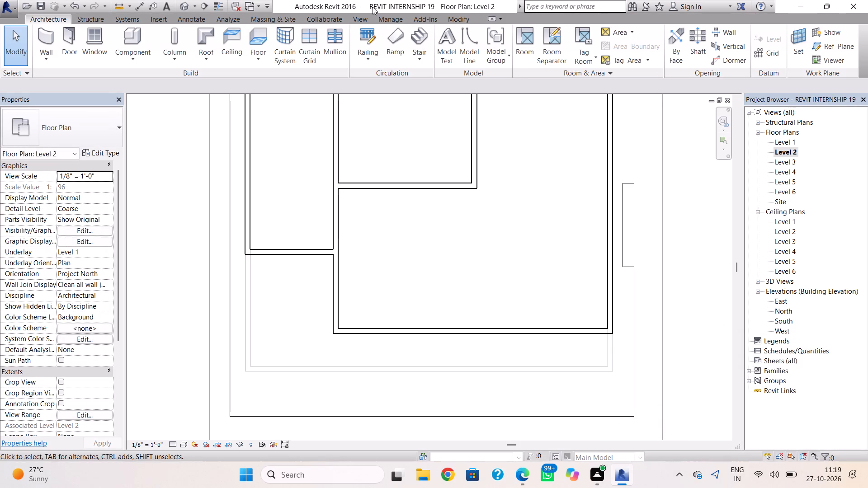
Delete the un-notched Level 3 roof in the 3D view.
{"action": "left_click", "coordinate": [187, 5]}
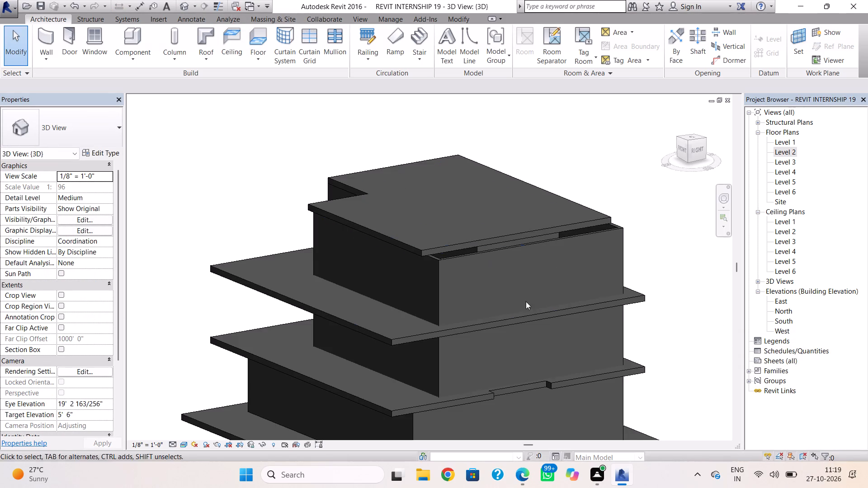
{"action": "scroll", "coordinate": [547, 339], "scroll_direction": "down", "scroll_amount": 1}
{"action": "middle_click_drag", "start_coordinate": [554, 347], "coordinate": [595, 212]}
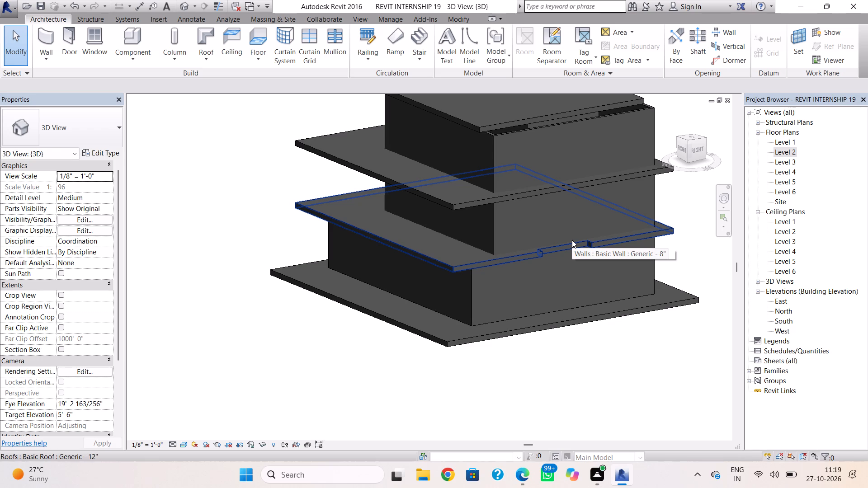
{"action": "right_click_drag", "start_coordinate": [572, 240], "coordinate": [580, 244], "text": "shift"}
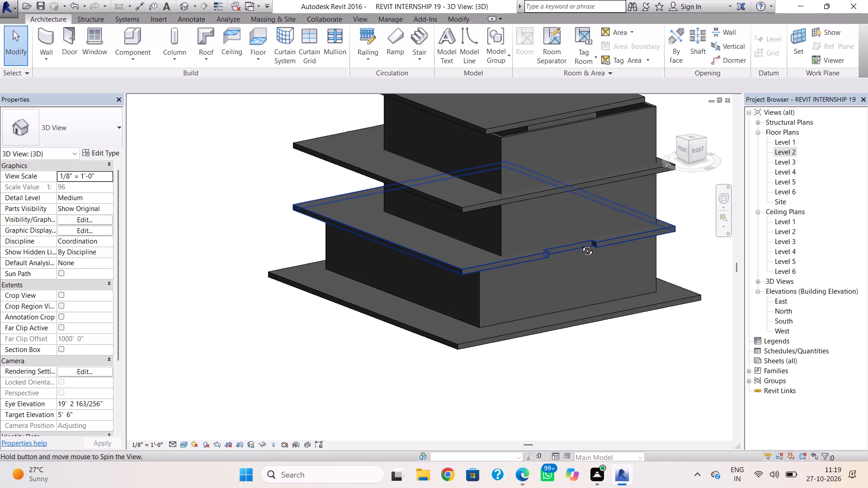
{"action": "right_click_drag", "start_coordinate": [580, 244], "coordinate": [595, 231], "text": "shift"}
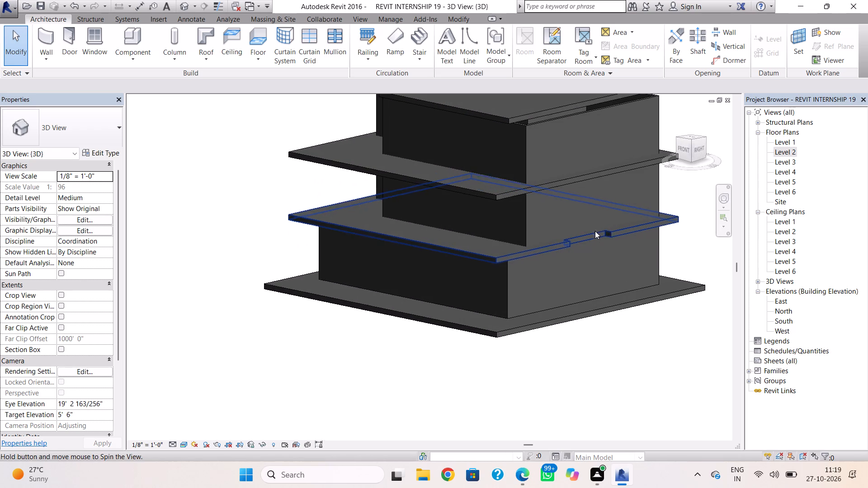
{"action": "right_click_drag", "start_coordinate": [595, 231], "coordinate": [596, 231], "text": "shift"}
{"action": "left_click", "coordinate": [518, 191]}
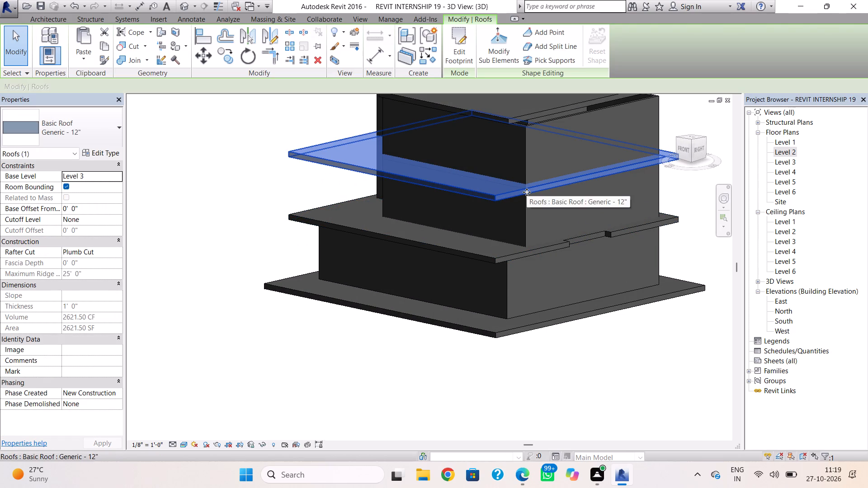
{"action": "key", "text": "Delete"}
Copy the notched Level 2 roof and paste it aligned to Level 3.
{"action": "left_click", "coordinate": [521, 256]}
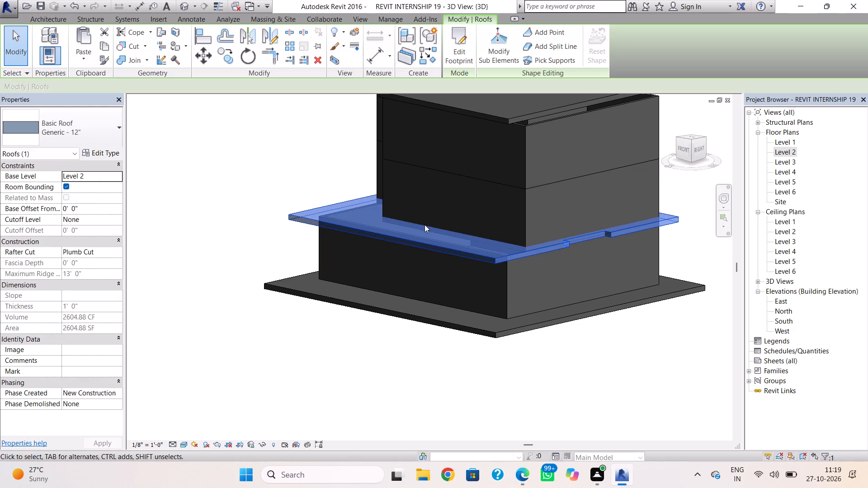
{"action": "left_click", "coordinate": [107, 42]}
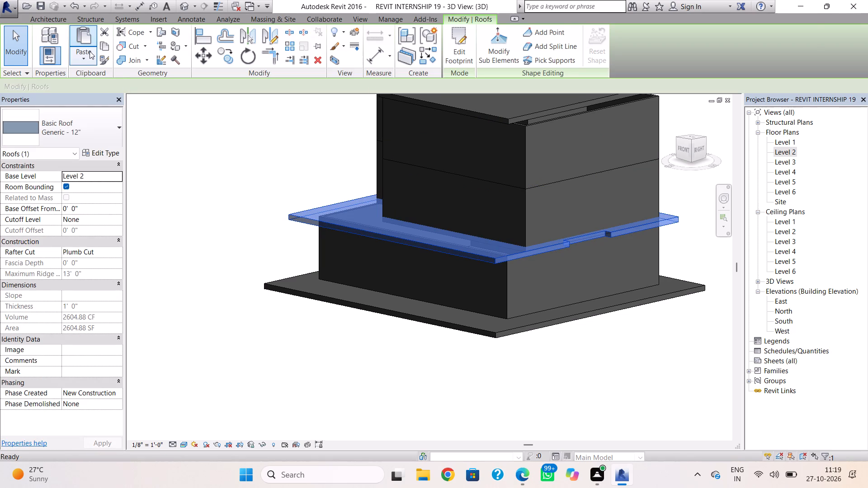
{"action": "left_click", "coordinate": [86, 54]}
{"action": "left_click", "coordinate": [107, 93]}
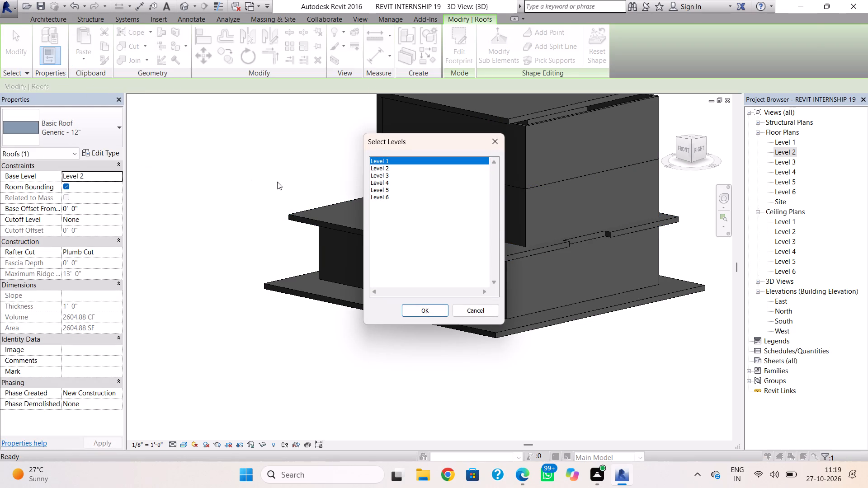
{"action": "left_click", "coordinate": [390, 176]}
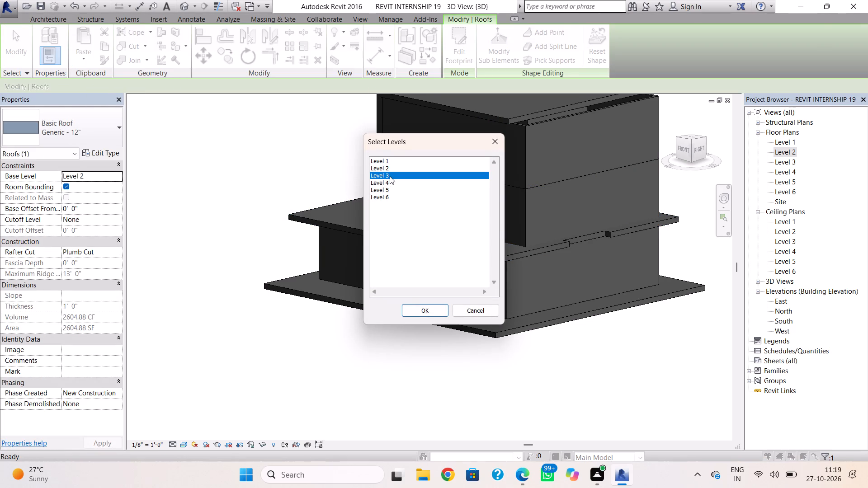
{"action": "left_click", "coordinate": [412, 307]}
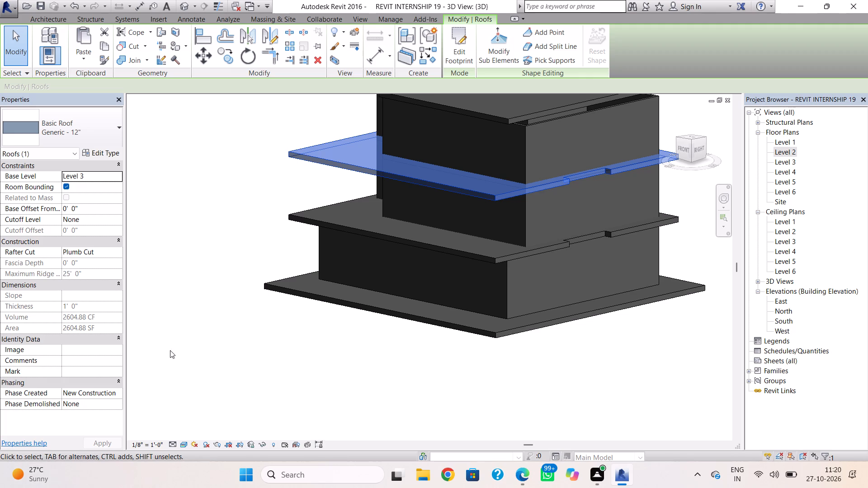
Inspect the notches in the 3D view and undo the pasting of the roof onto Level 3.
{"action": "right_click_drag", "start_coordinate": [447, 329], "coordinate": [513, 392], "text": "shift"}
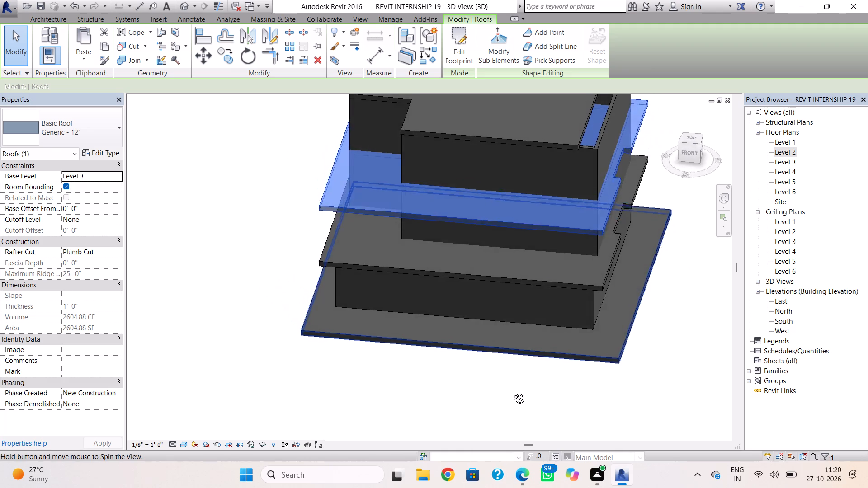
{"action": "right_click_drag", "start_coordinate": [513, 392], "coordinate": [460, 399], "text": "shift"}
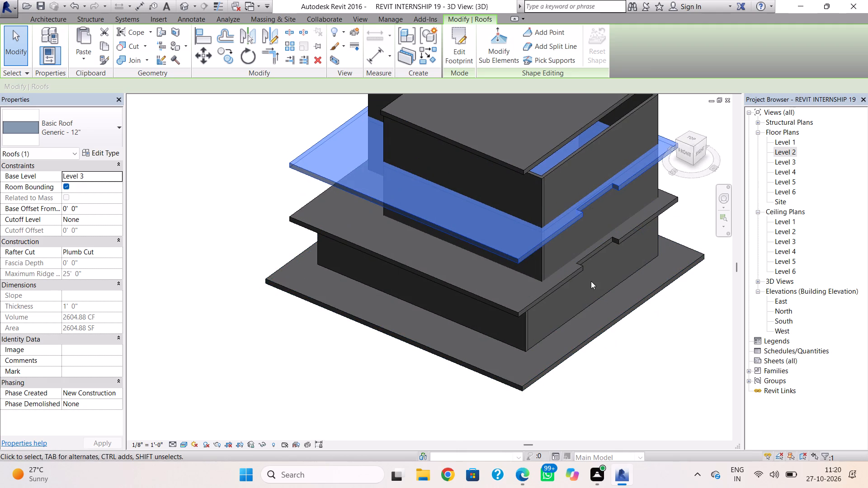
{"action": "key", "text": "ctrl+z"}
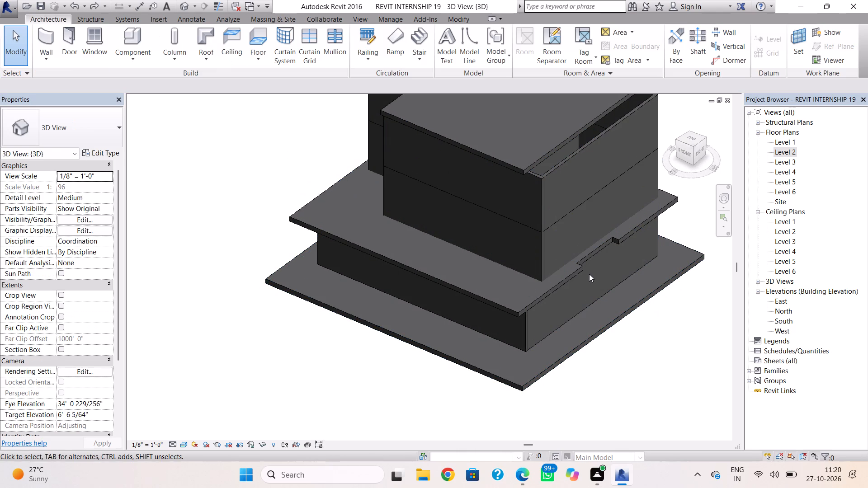
Edit the Level 2 roof footprint on its plan, moving the notch's inner line to the wall's outer face, 2'-10" deep.
{"action": "double_click", "coordinate": [586, 270]}
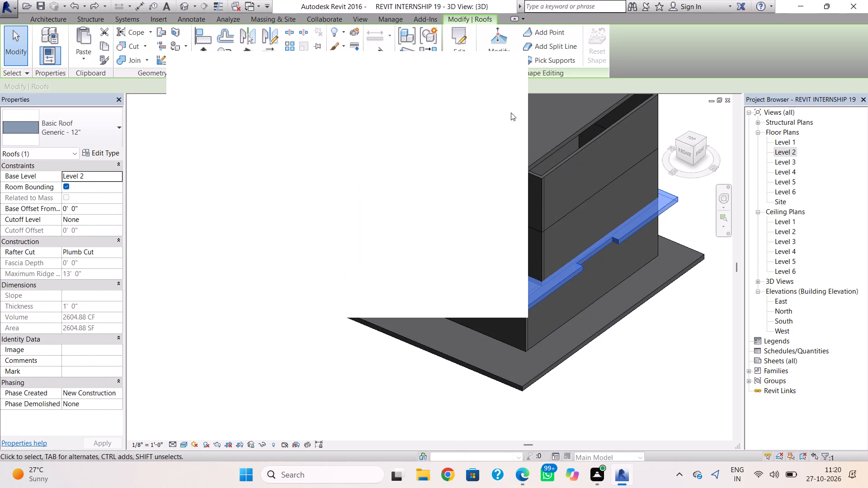
{"action": "left_click", "coordinate": [507, 69]}
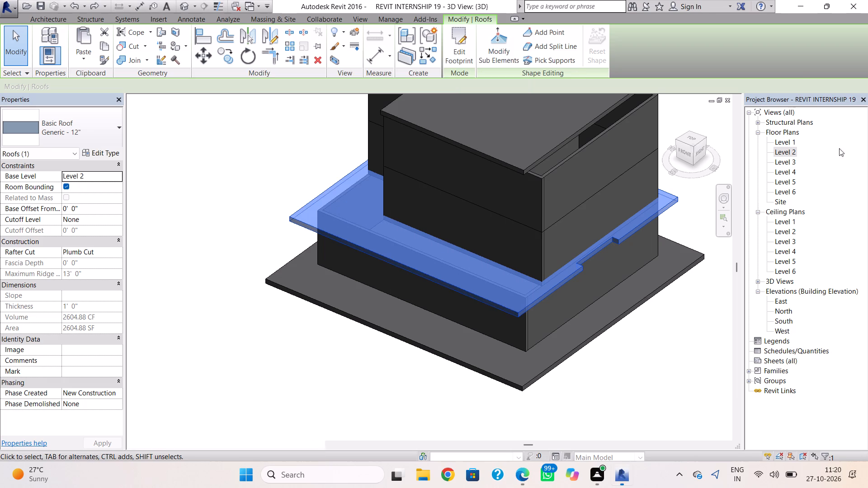
{"action": "left_click", "coordinate": [792, 152]}
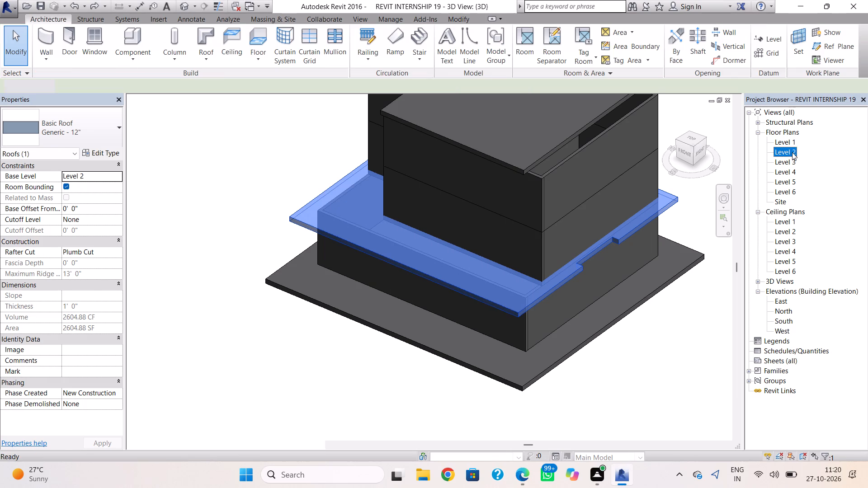
{"action": "left_click", "coordinate": [792, 152]}
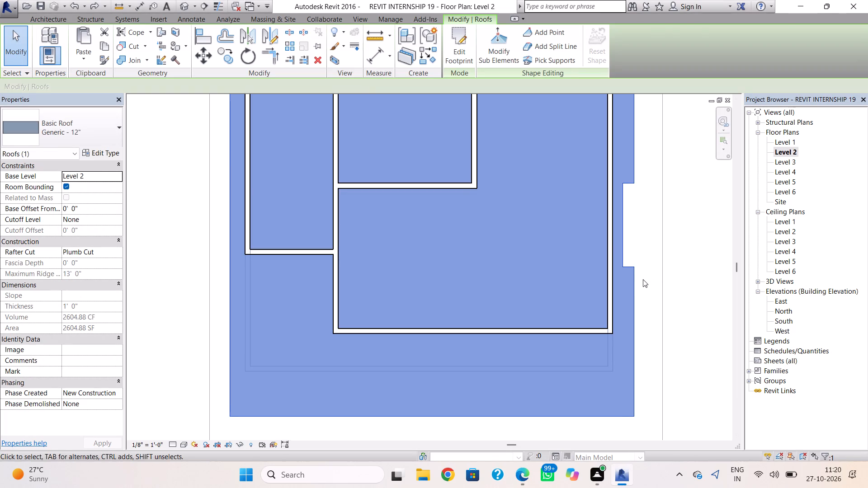
{"action": "double_click", "coordinate": [633, 284]}
{"action": "left_click", "coordinate": [623, 262]}
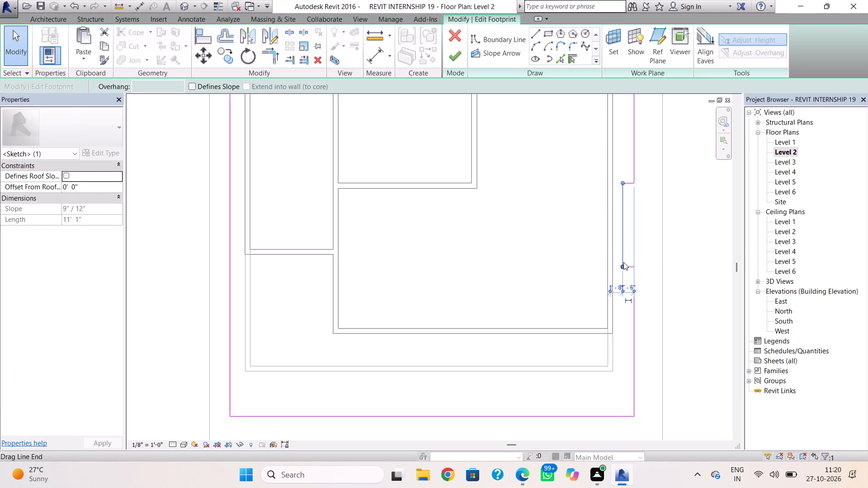
{"action": "key", "text": "Left"}
{"action": "key", "text": "Left"}
{"action": "key", "text": "Left"}
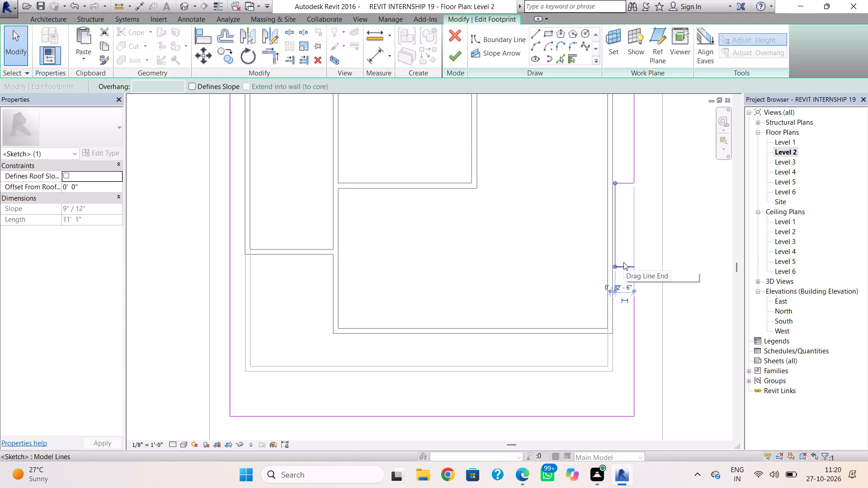
{"action": "key", "text": "Left"}
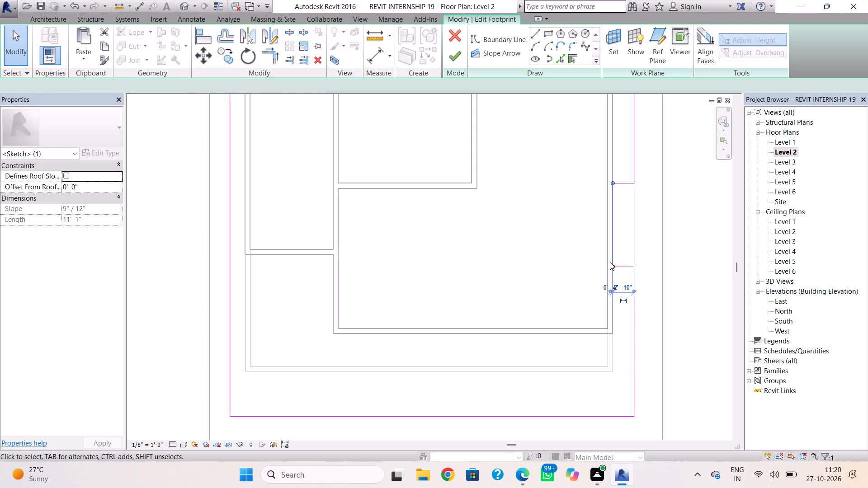
{"action": "key", "text": "Escape"}
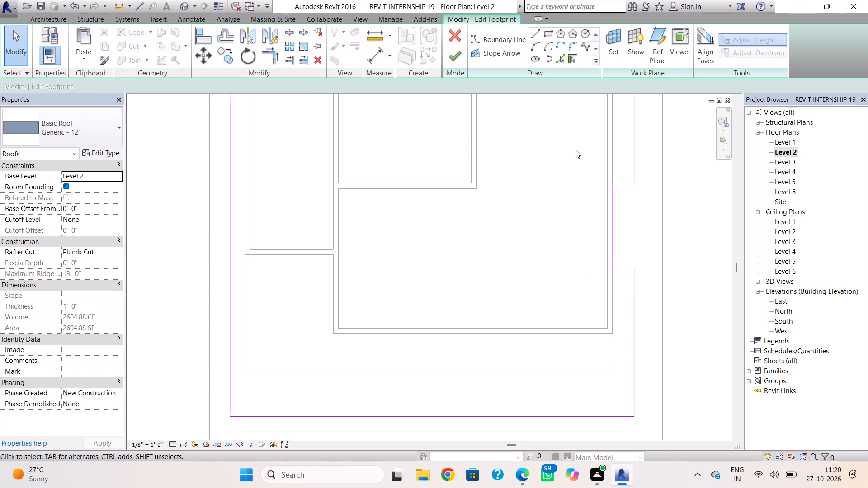
Move the notch's upper line upward so the notch is 12'-1" long.
{"action": "left_click", "coordinate": [625, 186]}
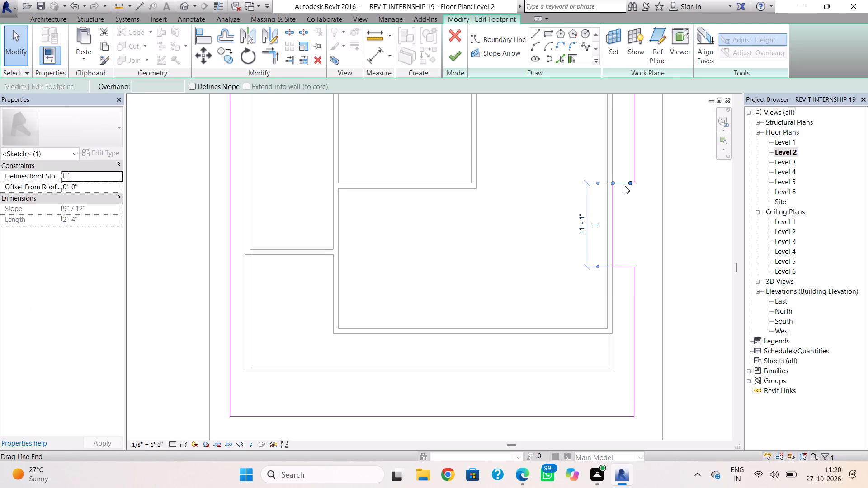
{"action": "key", "text": "Up"}
{"action": "key", "text": "Up"}
{"action": "key", "text": "Down"}
{"action": "key", "text": "Up"}
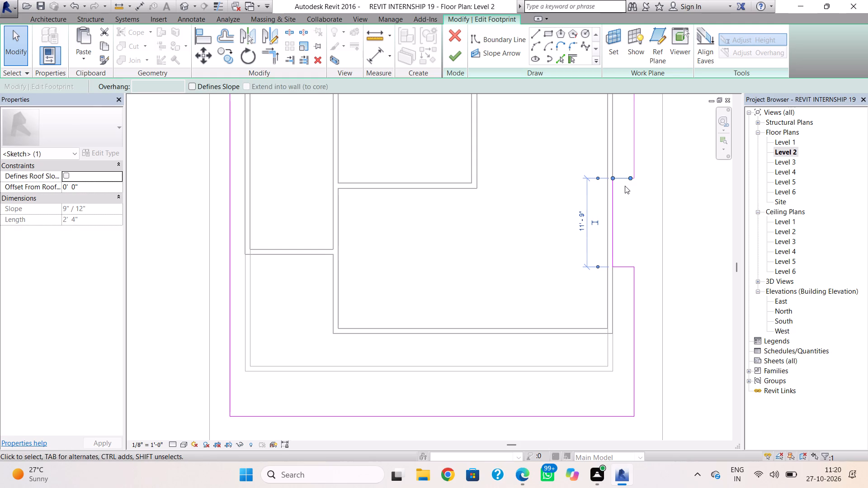
{"action": "key", "text": "Up"}
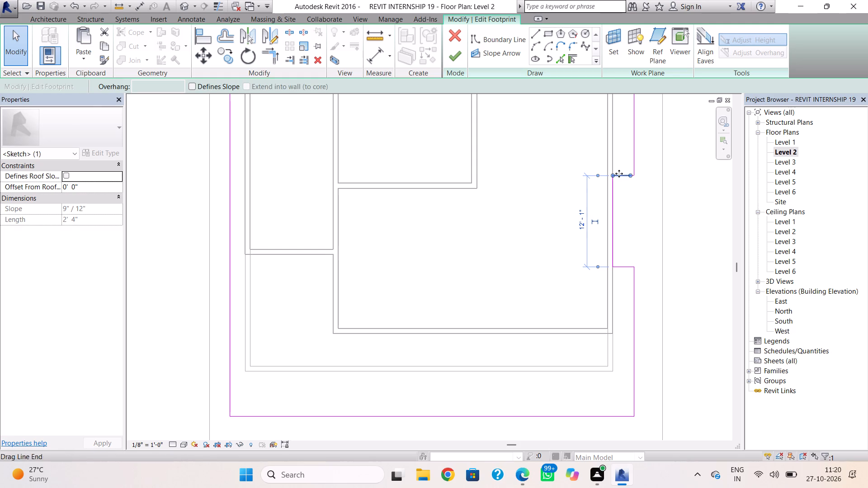
Finish the Level 2 roof footprint edit and try to attach the highlighted walls to the roof.
{"action": "left_click", "coordinate": [456, 53]}
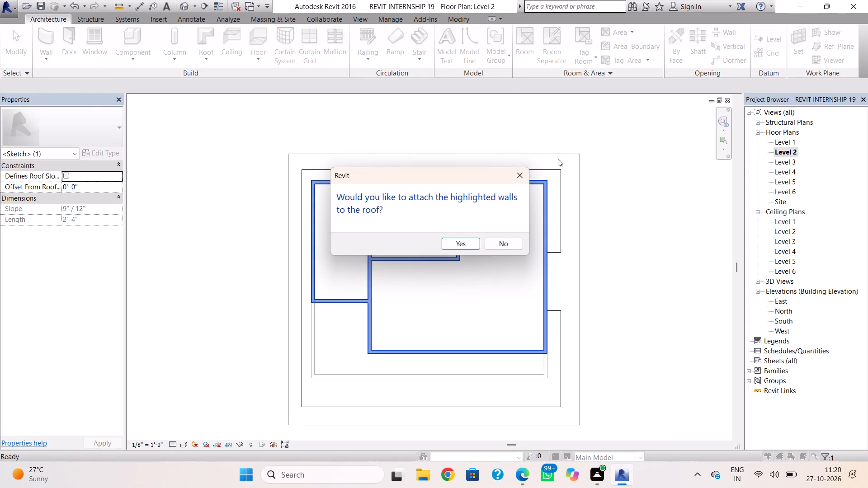
{"action": "left_click", "coordinate": [472, 241]}
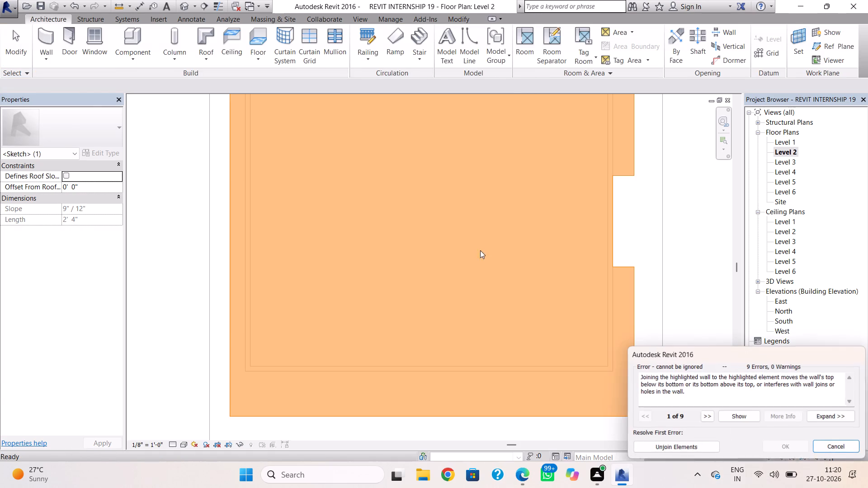
{"action": "left_click", "coordinate": [825, 448]}
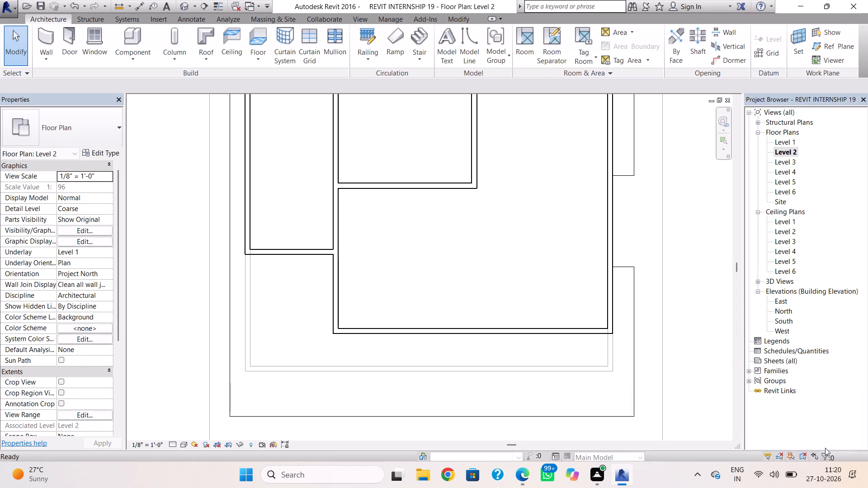
Reopen the Level 2 roof footprint and nudge the notch's inner line outward to a 2'-6" depth, then finish the edit.
{"action": "left_click", "coordinate": [189, 6]}
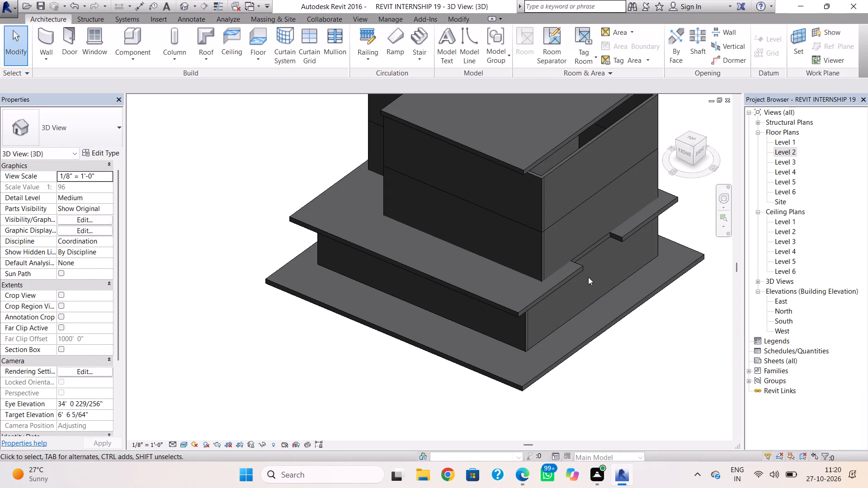
{"action": "double_click", "coordinate": [581, 267]}
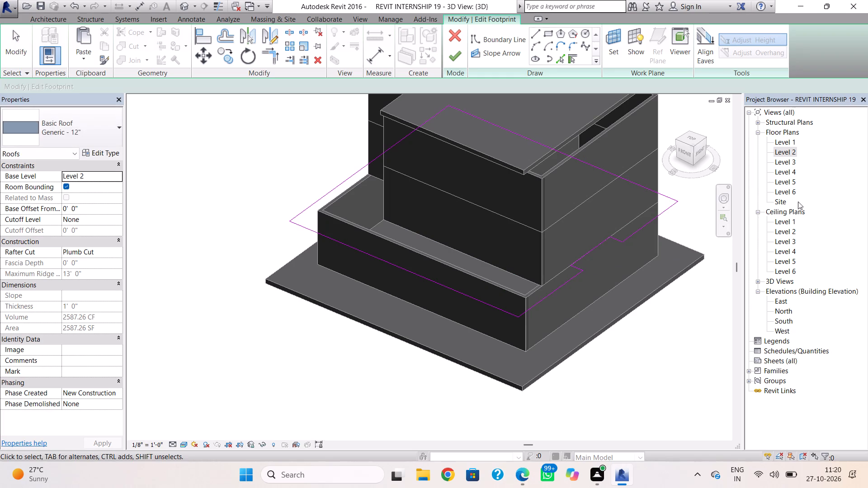
{"action": "double_click", "coordinate": [793, 153]}
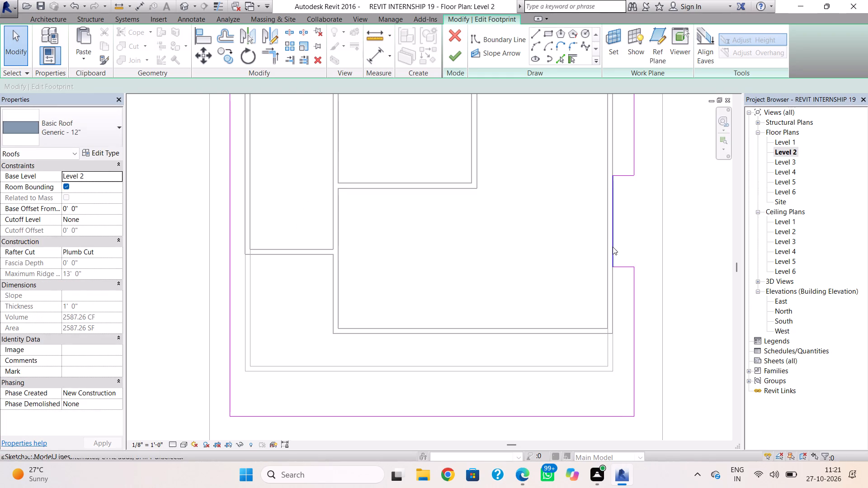
{"action": "left_click", "coordinate": [611, 245]}
{"action": "key", "text": "Right"}
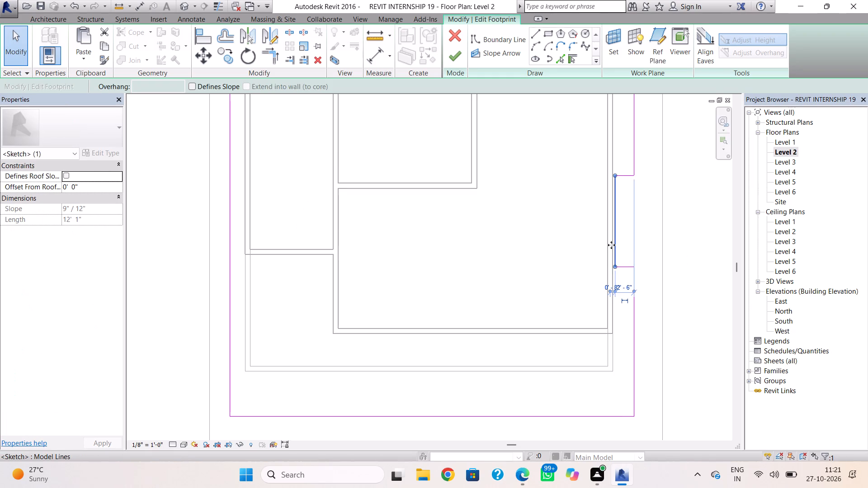
{"action": "key", "text": "Escape"}
{"action": "left_click", "coordinate": [460, 58]}
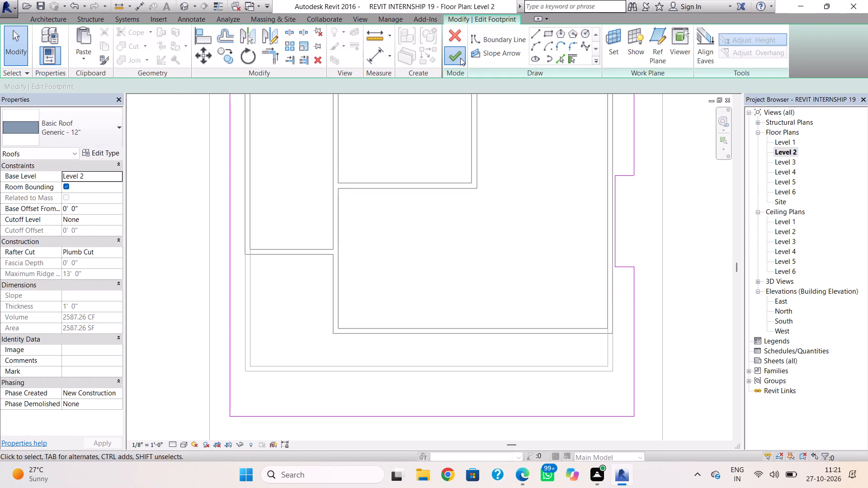
{"action": "left_click", "coordinate": [458, 246]}
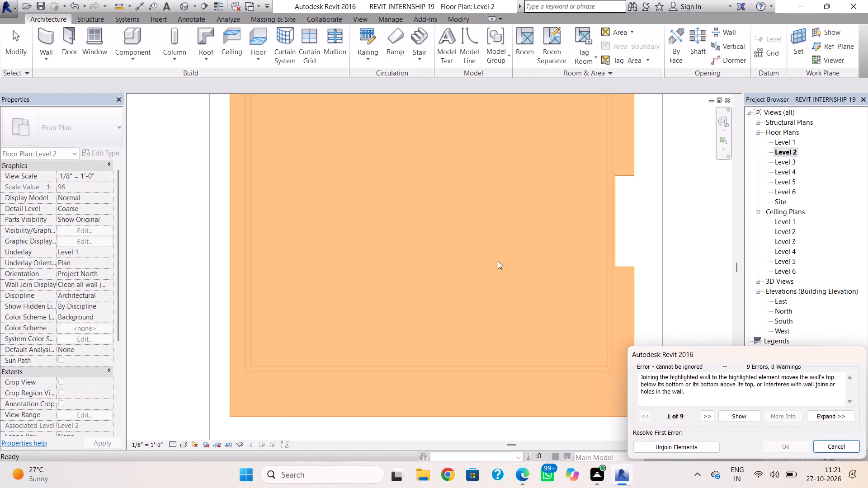
{"action": "left_click", "coordinate": [830, 442]}
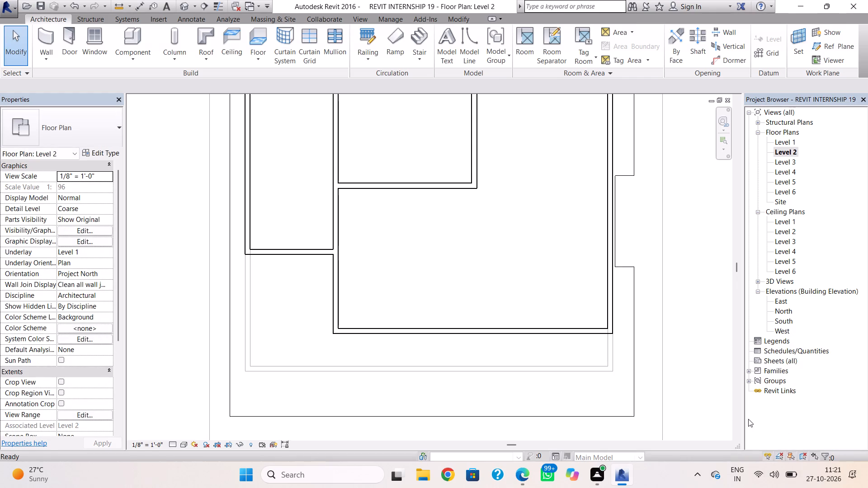
Copy the revised Level 2 roof in the 3D view and paste it aligned to Level 3.
{"action": "left_click", "coordinate": [184, 1]}
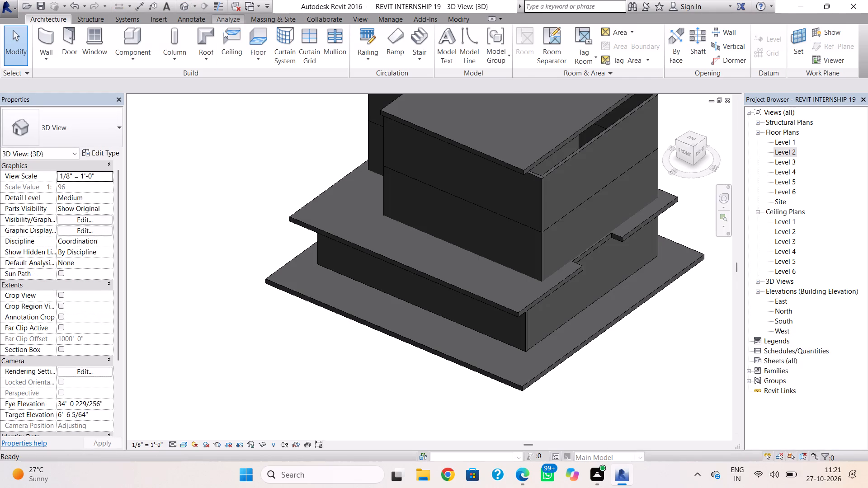
{"action": "left_click", "coordinate": [550, 292]}
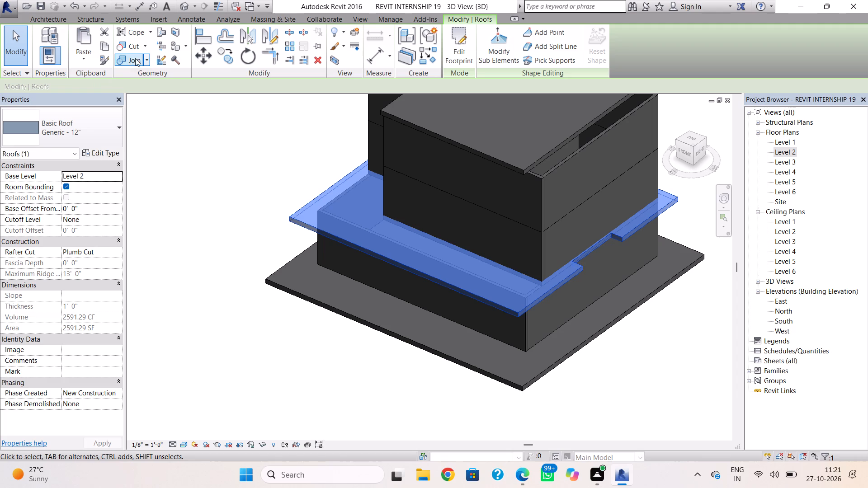
{"action": "left_click", "coordinate": [109, 49]}
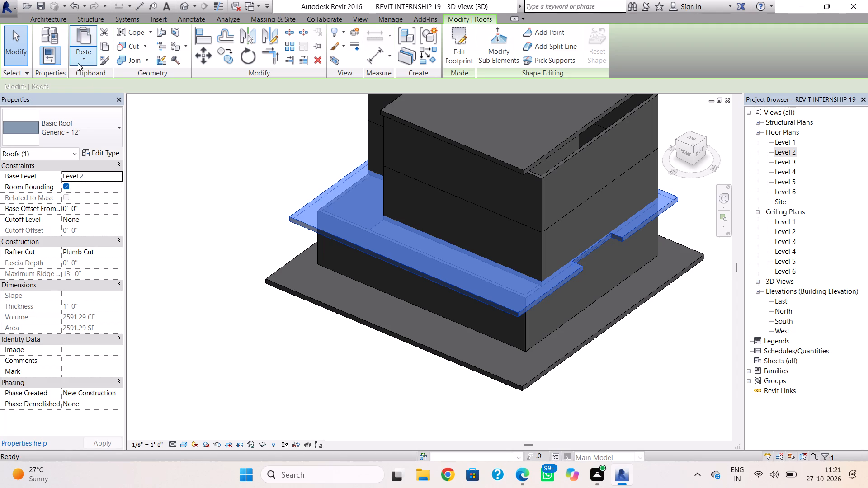
{"action": "left_click", "coordinate": [78, 63]}
{"action": "left_click", "coordinate": [106, 95]}
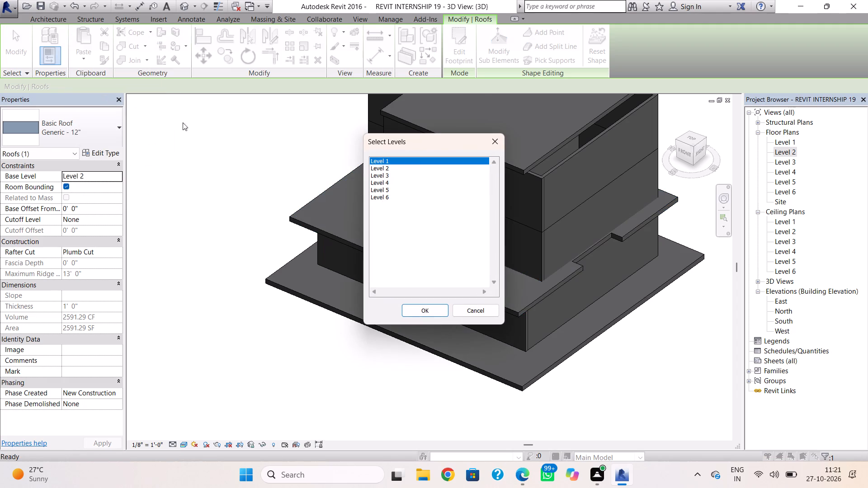
{"action": "left_click", "coordinate": [377, 176]}
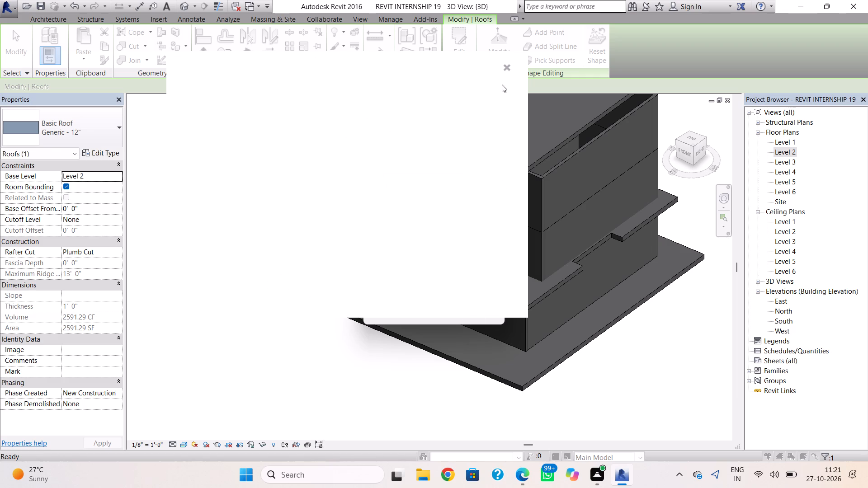
{"action": "left_click", "coordinate": [509, 69]}
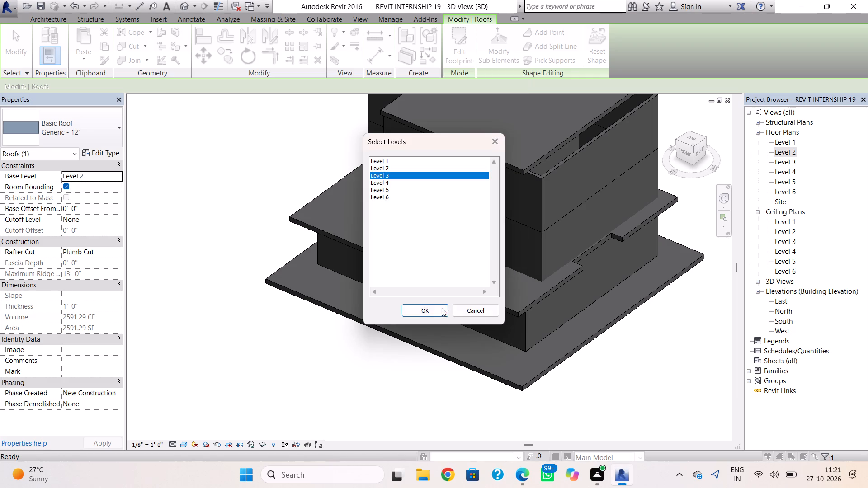
{"action": "left_click", "coordinate": [436, 312]}
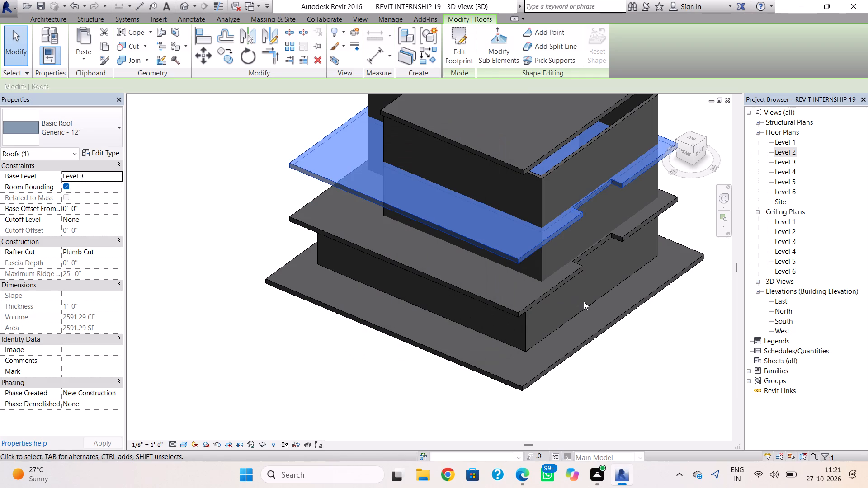
{"action": "key", "text": "Escape"}
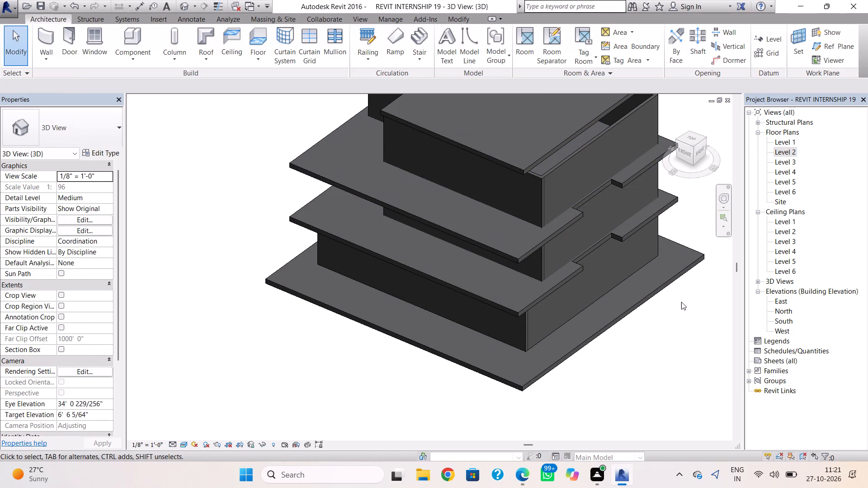
Stretch the top of the Level 3 wall on the notched side upward, well above the top roof.
{"action": "right_click", "coordinate": [652, 323], "text": "shift"}
{"action": "right_click_drag", "start_coordinate": [652, 323], "coordinate": [659, 331], "text": "shift"}
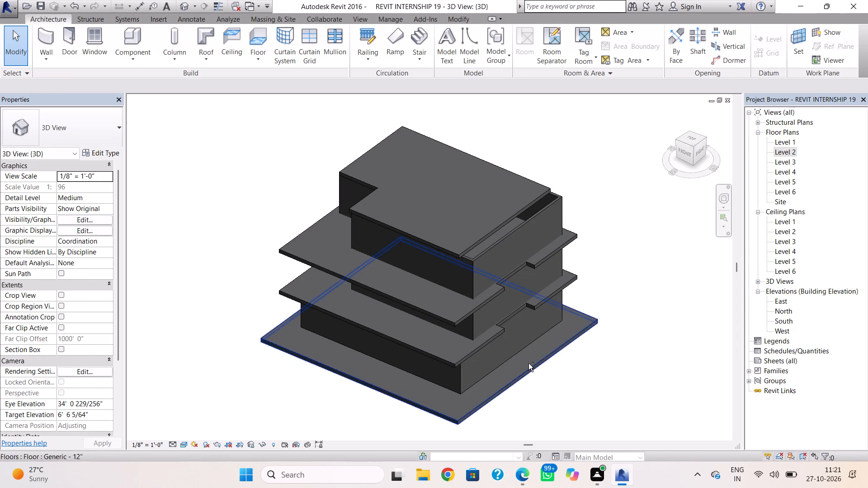
{"action": "right_click_drag", "start_coordinate": [530, 364], "coordinate": [507, 343], "text": "shift"}
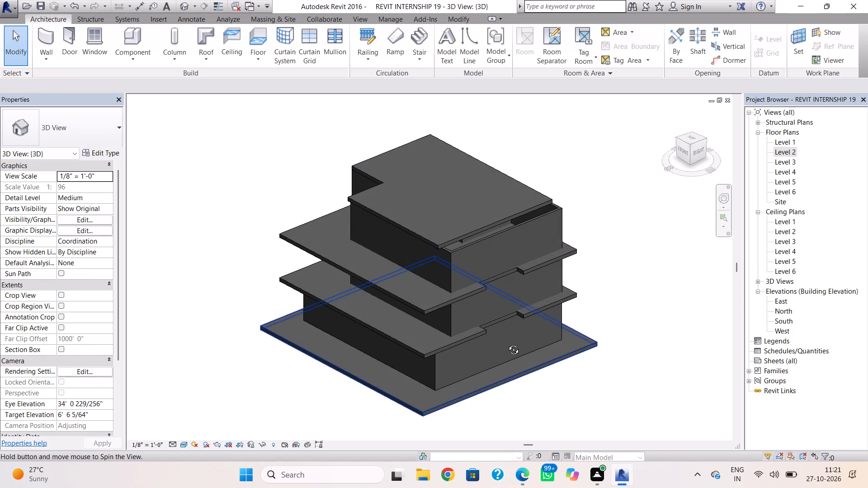
{"action": "right_click_drag", "start_coordinate": [507, 343], "coordinate": [499, 350], "text": "shift"}
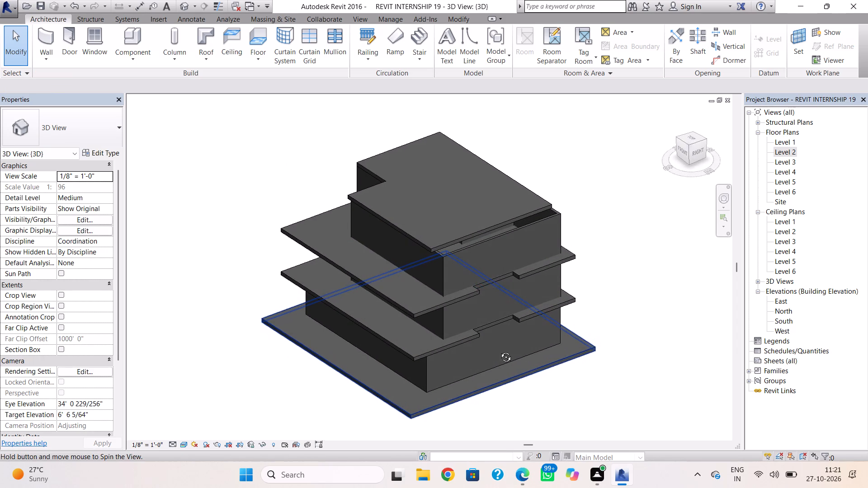
{"action": "right_click_drag", "start_coordinate": [499, 350], "coordinate": [486, 344], "text": "shift"}
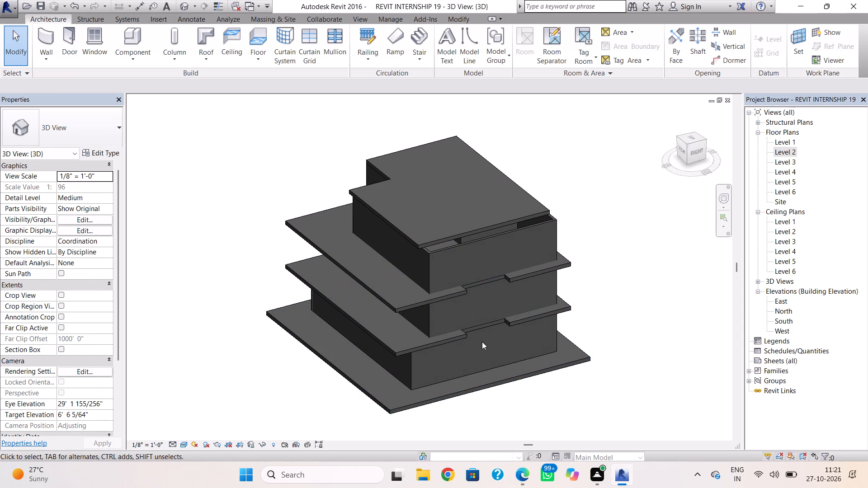
{"action": "left_click", "coordinate": [485, 238]}
{"action": "middle_click_drag", "start_coordinate": [487, 236], "coordinate": [497, 247]}
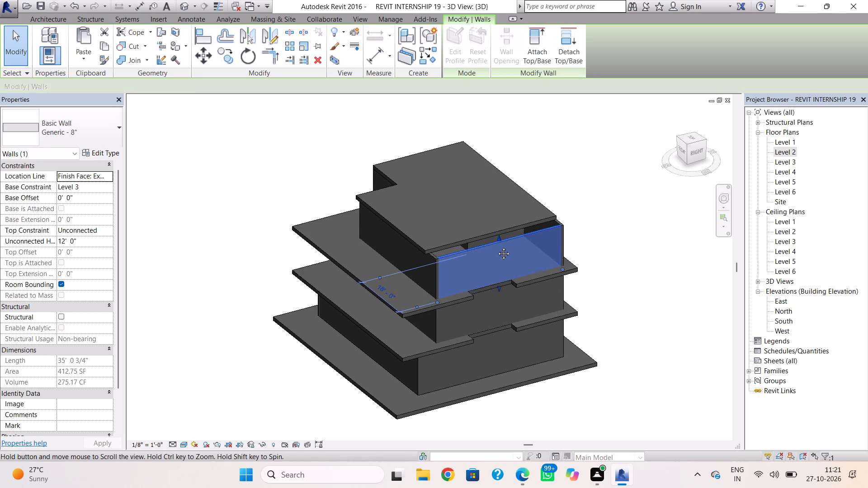
{"action": "middle_click_drag", "start_coordinate": [497, 247], "coordinate": [514, 281]}
{"action": "scroll", "coordinate": [515, 286], "scroll_direction": "up", "scroll_amount": 2}
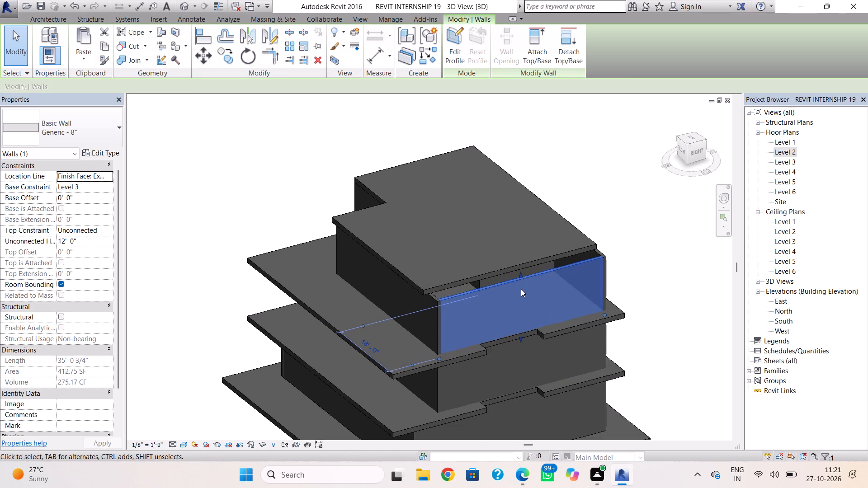
{"action": "right_click_drag", "start_coordinate": [538, 323], "coordinate": [562, 370], "text": "shift"}
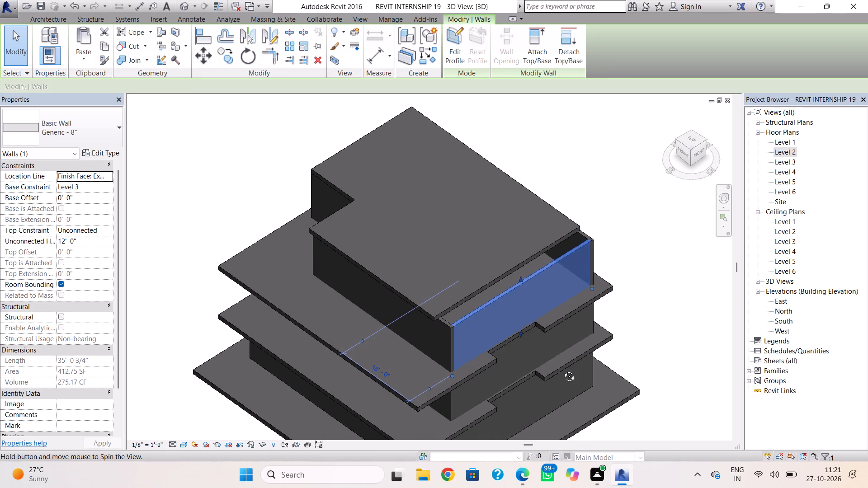
{"action": "right_click_drag", "start_coordinate": [562, 370], "coordinate": [552, 357], "text": "shift"}
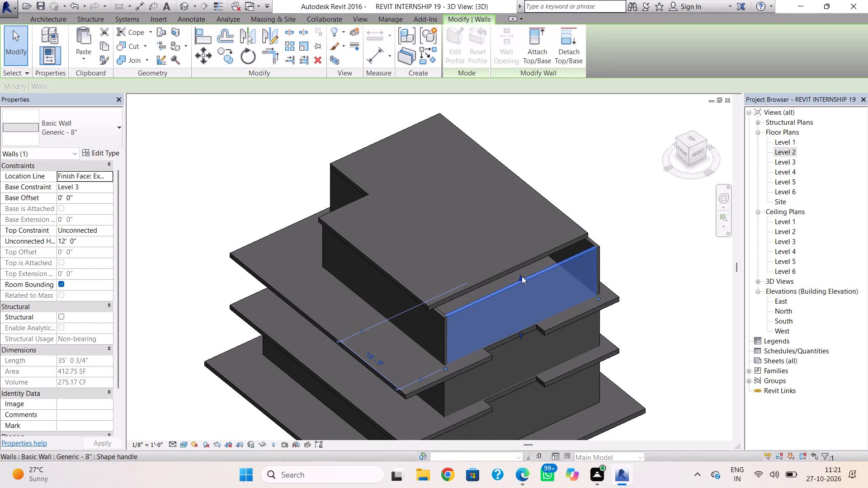
{"action": "left_click_drag", "start_coordinate": [521, 275], "coordinate": [513, 181]}
{"action": "left_click", "coordinate": [651, 258]}
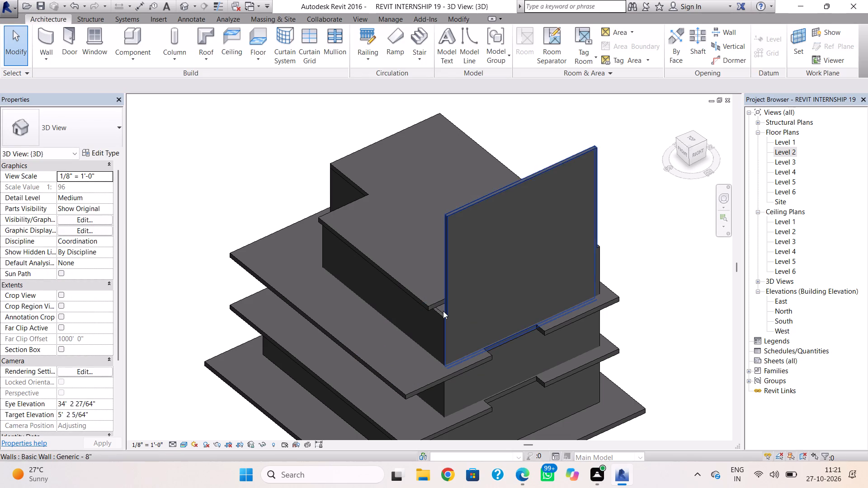
In the Level 3 plan, pull the south wall's east end back so it butts against the tall east wall, about 35'-11" long.
{"action": "scroll", "coordinate": [443, 311], "scroll_direction": "up", "scroll_amount": 4}
{"action": "scroll", "coordinate": [456, 351], "scroll_direction": "up", "scroll_amount": 4}
{"action": "left_click", "coordinate": [439, 297]}
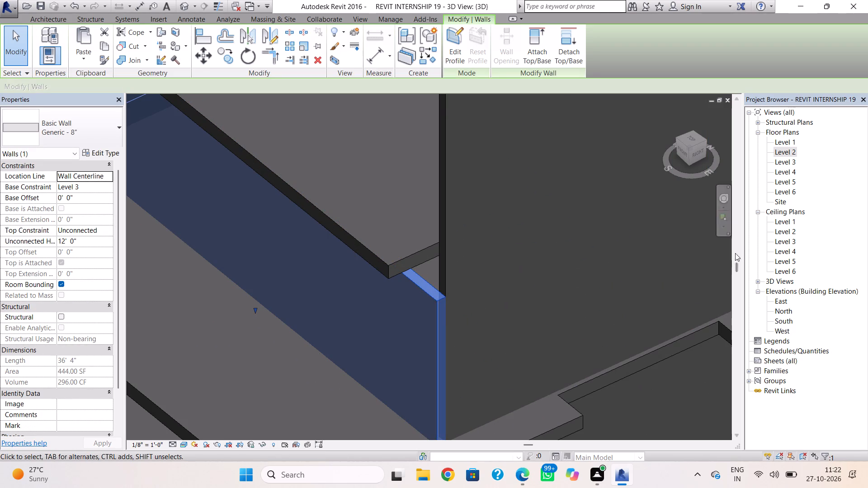
{"action": "scroll", "coordinate": [727, 268], "scroll_direction": "down", "scroll_amount": 4}
{"action": "scroll", "coordinate": [592, 367], "scroll_direction": "down", "scroll_amount": 4}
{"action": "scroll", "coordinate": [597, 389], "scroll_direction": "up", "scroll_amount": 1}
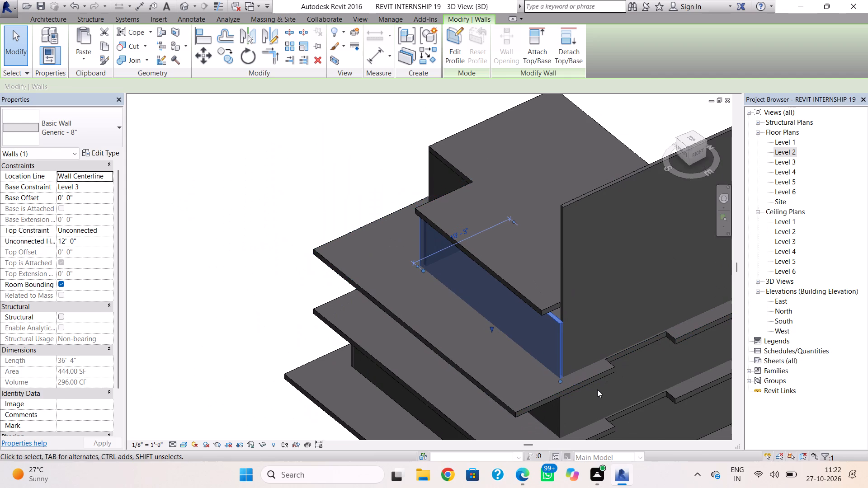
{"action": "scroll", "coordinate": [596, 387], "scroll_direction": "up", "scroll_amount": 1}
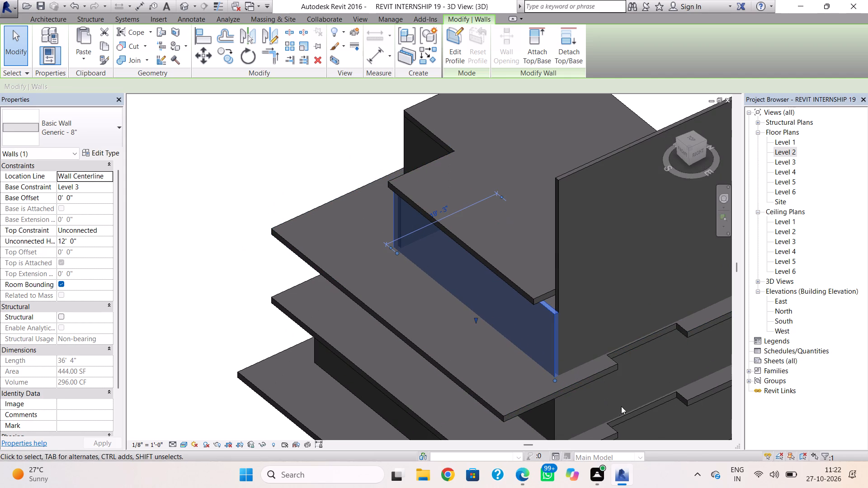
{"action": "scroll", "coordinate": [616, 354], "scroll_direction": "down", "scroll_amount": 4}
{"action": "middle_click_drag", "start_coordinate": [593, 312], "coordinate": [592, 308]}
{"action": "middle_click_drag", "start_coordinate": [633, 438], "coordinate": [614, 385]}
{"action": "scroll", "coordinate": [614, 385], "scroll_direction": "down", "scroll_amount": 1}
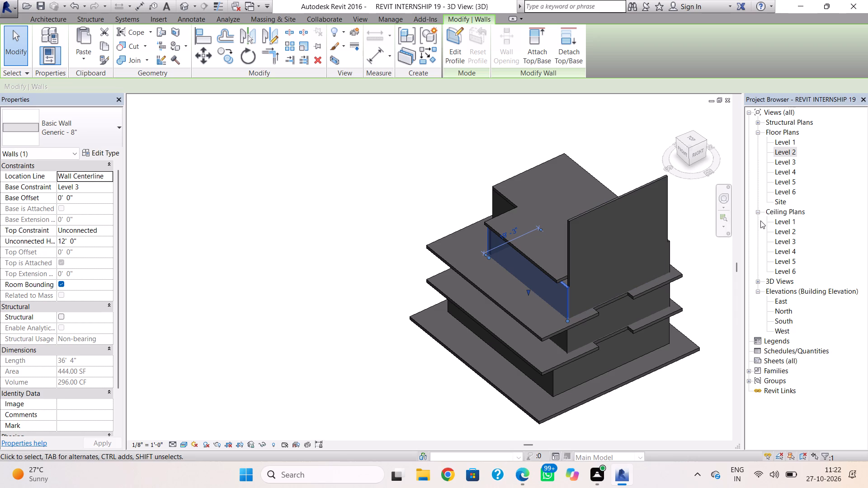
{"action": "double_click", "coordinate": [779, 163]}
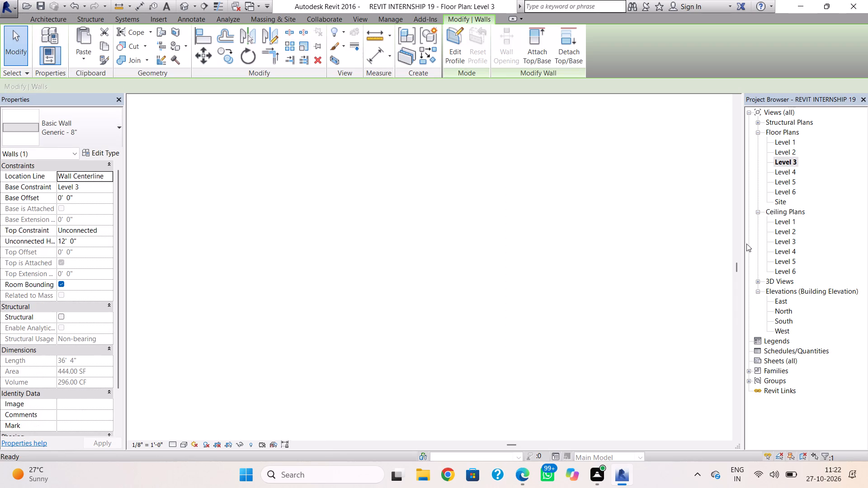
{"action": "scroll", "coordinate": [575, 343], "scroll_direction": "up", "scroll_amount": 8}
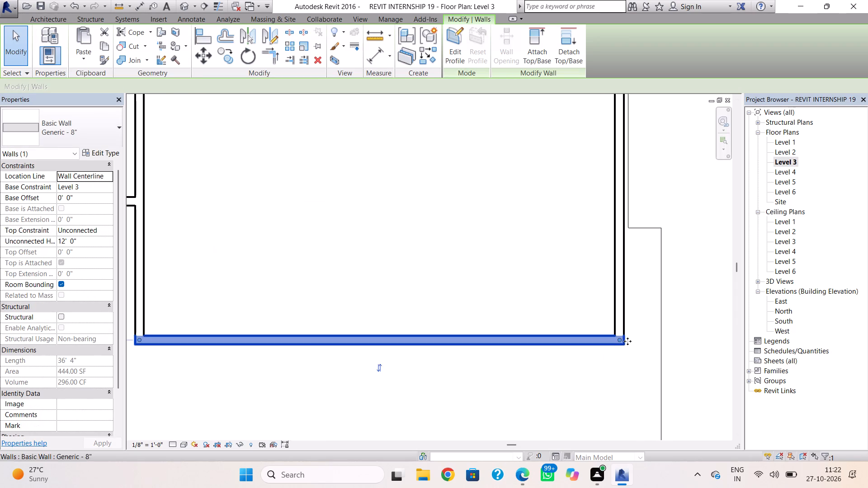
{"action": "scroll", "coordinate": [619, 342], "scroll_direction": "up", "scroll_amount": 6}
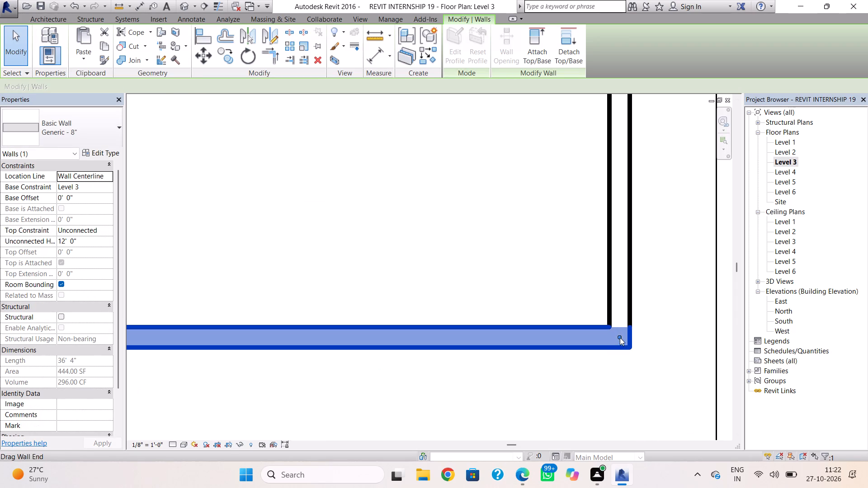
{"action": "left_click_drag", "start_coordinate": [620, 336], "coordinate": [607, 334]}
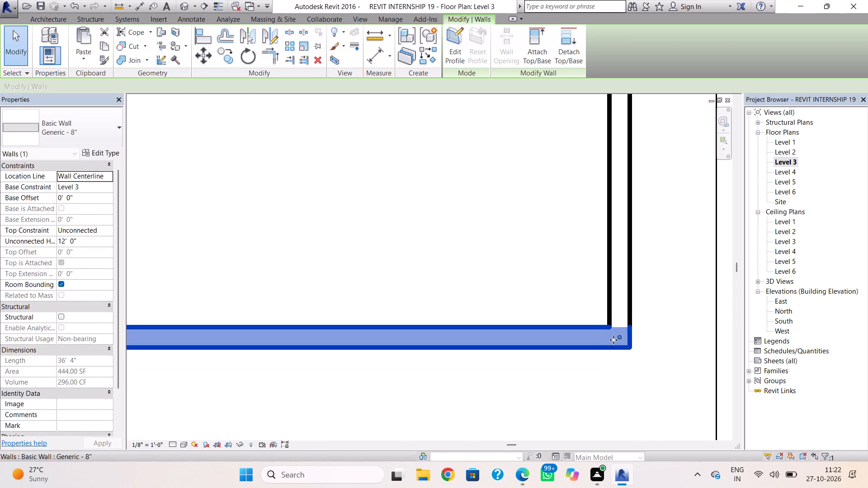
{"action": "left_click", "coordinate": [629, 342]}
{"action": "left_click_drag", "start_coordinate": [618, 336], "coordinate": [614, 335]}
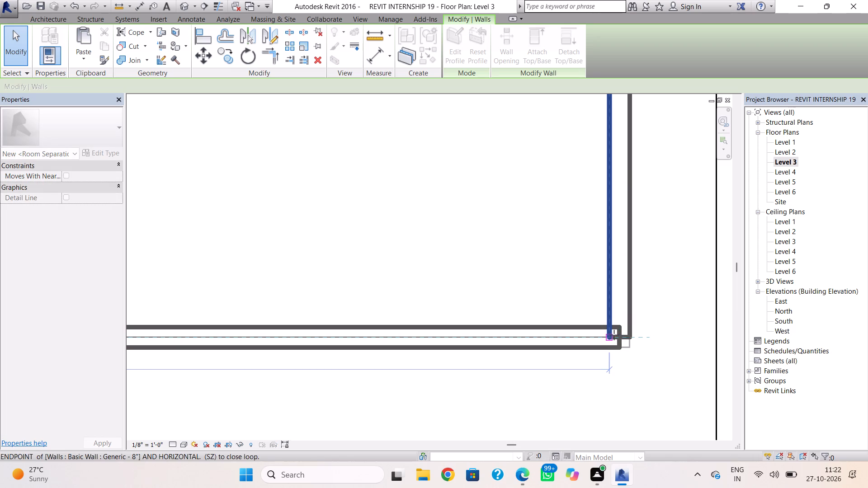
{"action": "left_click_drag", "start_coordinate": [614, 335], "coordinate": [599, 334]}
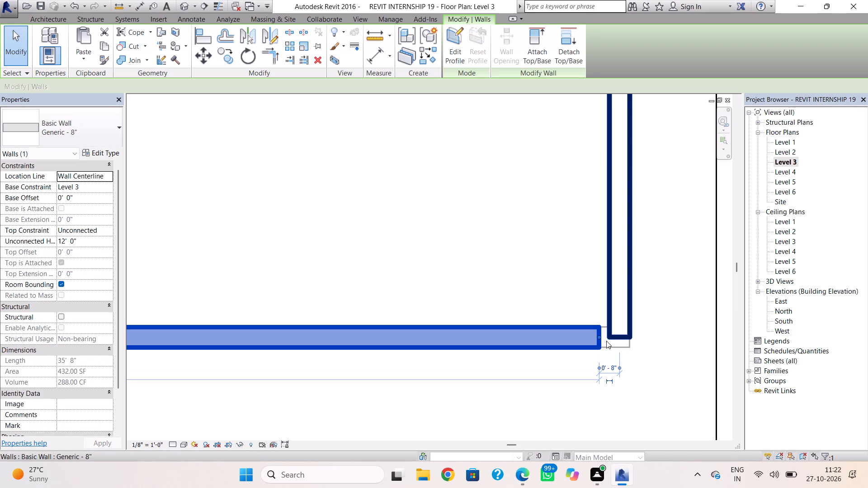
{"action": "scroll", "coordinate": [599, 338], "scroll_direction": "up", "scroll_amount": 7}
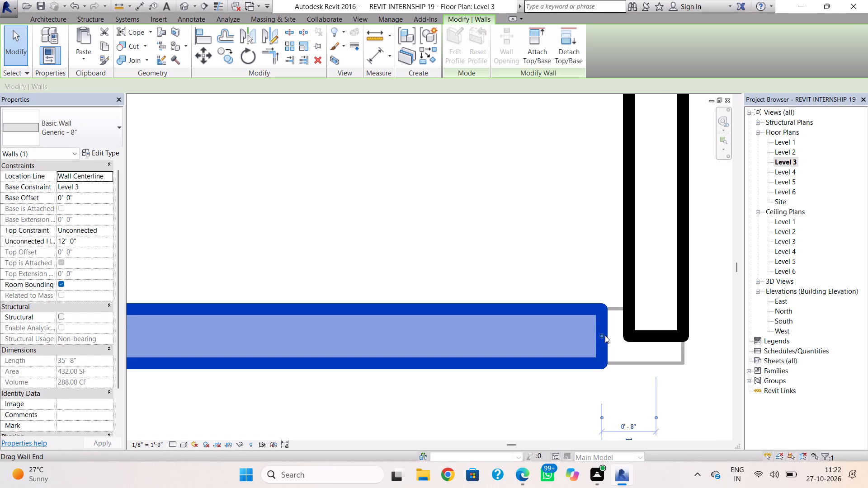
{"action": "left_click_drag", "start_coordinate": [605, 335], "coordinate": [621, 335]}
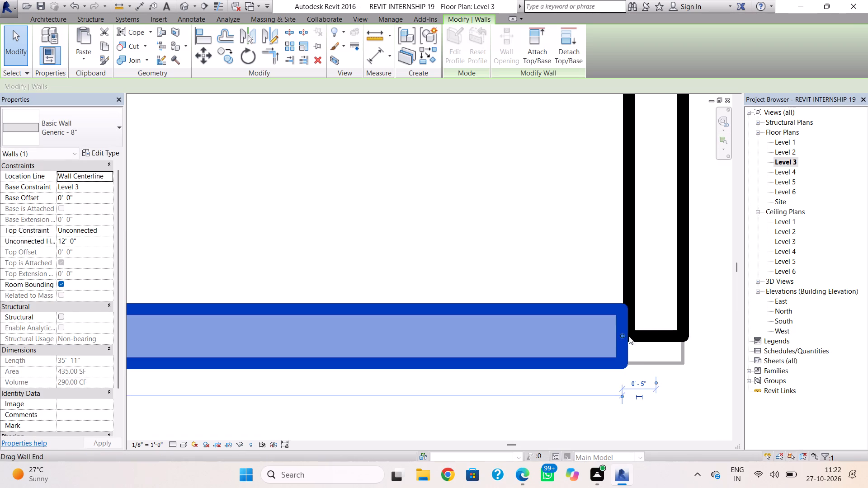
Extend the tall east wall's south end to the south wall's outer face, covering the corner.
{"action": "left_click", "coordinate": [659, 333]}
{"action": "left_click_drag", "start_coordinate": [684, 337], "coordinate": [685, 348]}
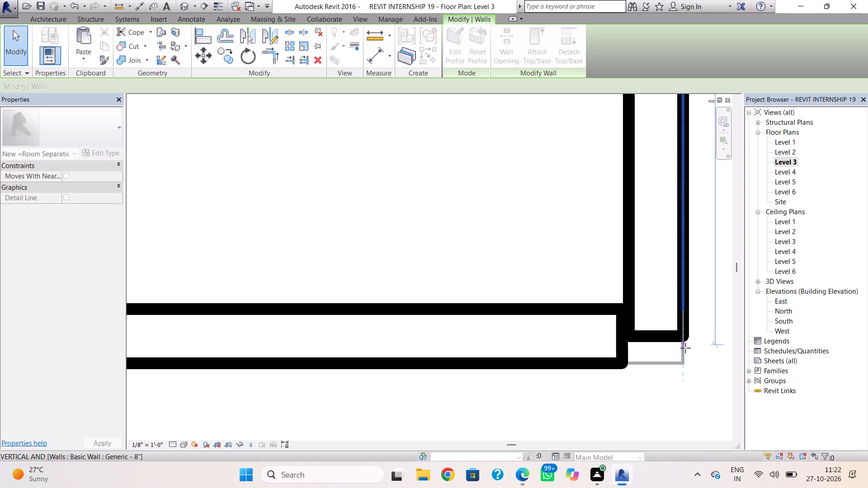
{"action": "left_click_drag", "start_coordinate": [685, 348], "coordinate": [685, 358]}
{"action": "left_click", "coordinate": [667, 389]}
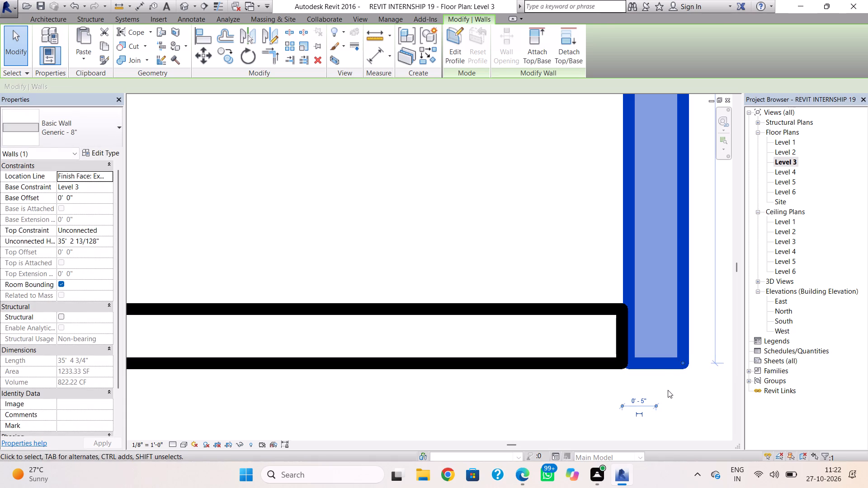
Pull the north wall's east end back from the tall east wall at Level 3, to about 17'-6" long.
{"action": "scroll", "coordinate": [659, 308], "scroll_direction": "down", "scroll_amount": 4}
{"action": "scroll", "coordinate": [651, 343], "scroll_direction": "down", "scroll_amount": 9}
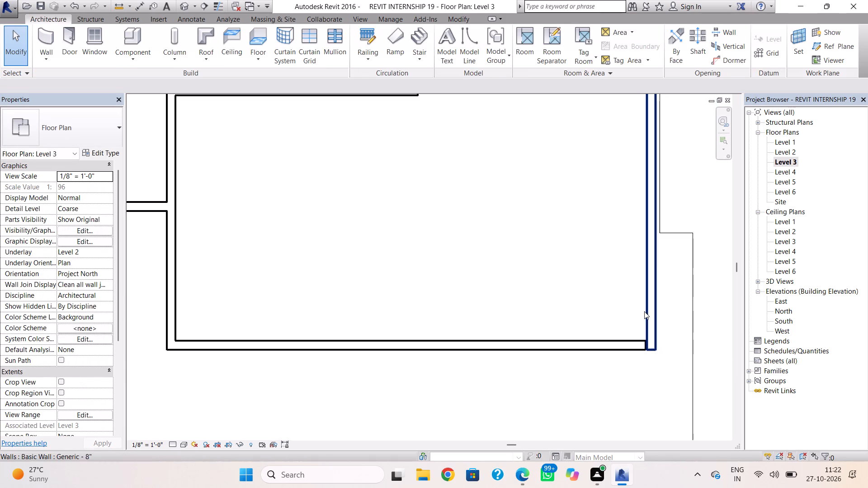
{"action": "middle_click_drag", "start_coordinate": [651, 253], "coordinate": [664, 407]}
{"action": "middle_click_drag", "start_coordinate": [670, 339], "coordinate": [665, 415]}
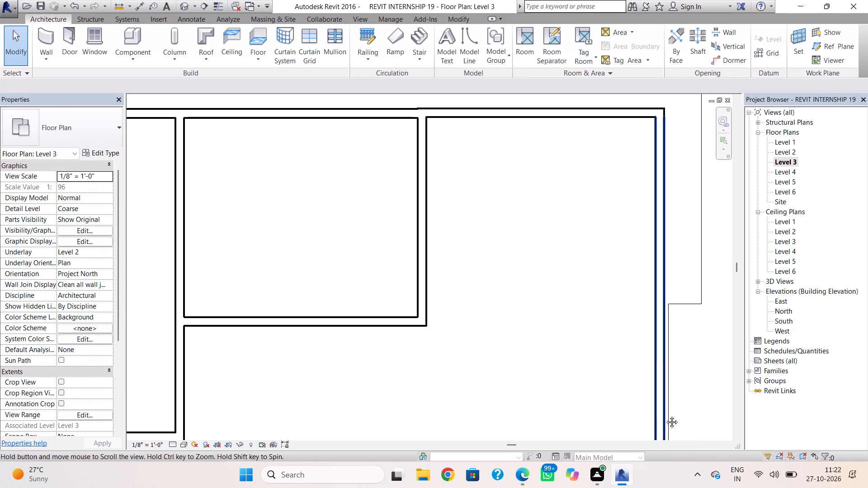
{"action": "middle_click_drag", "start_coordinate": [665, 415], "coordinate": [665, 415]}
{"action": "scroll", "coordinate": [664, 416], "scroll_direction": "up", "scroll_amount": 1}
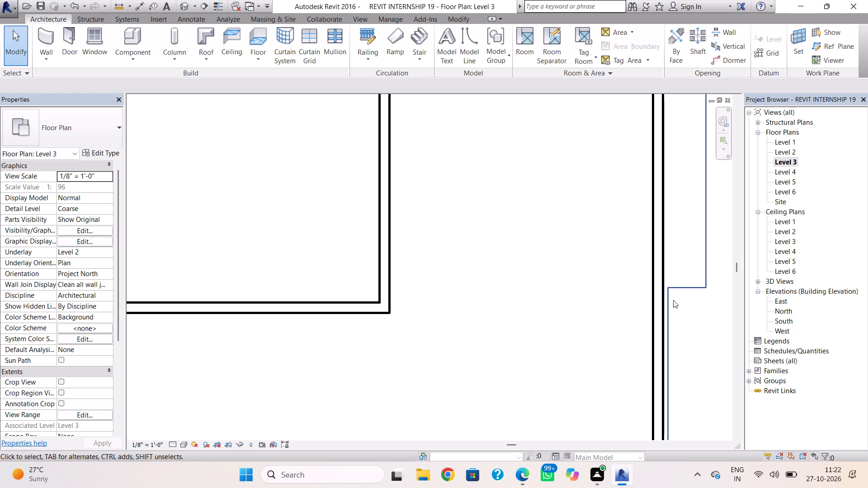
{"action": "scroll", "coordinate": [670, 305], "scroll_direction": "up", "scroll_amount": 2}
{"action": "left_click", "coordinate": [666, 321]}
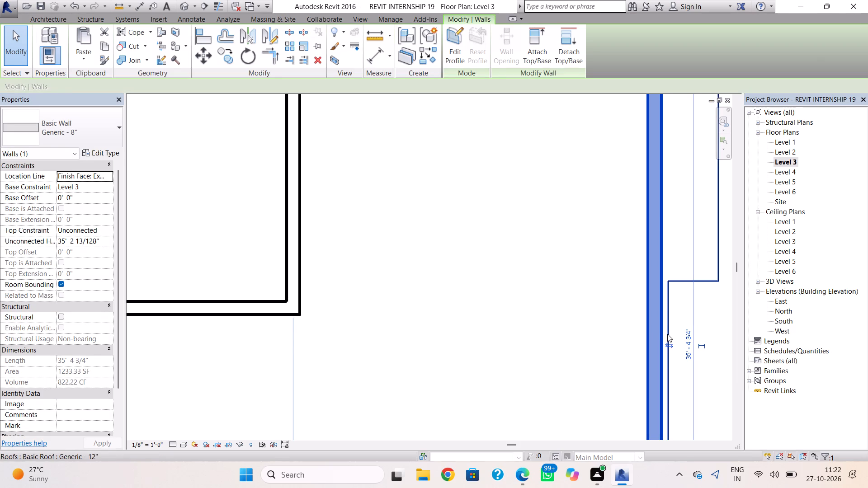
{"action": "scroll", "coordinate": [667, 335], "scroll_direction": "up", "scroll_amount": 3}
{"action": "middle_click_drag", "start_coordinate": [648, 287], "coordinate": [634, 397]}
{"action": "scroll", "coordinate": [634, 397], "scroll_direction": "down", "scroll_amount": 1}
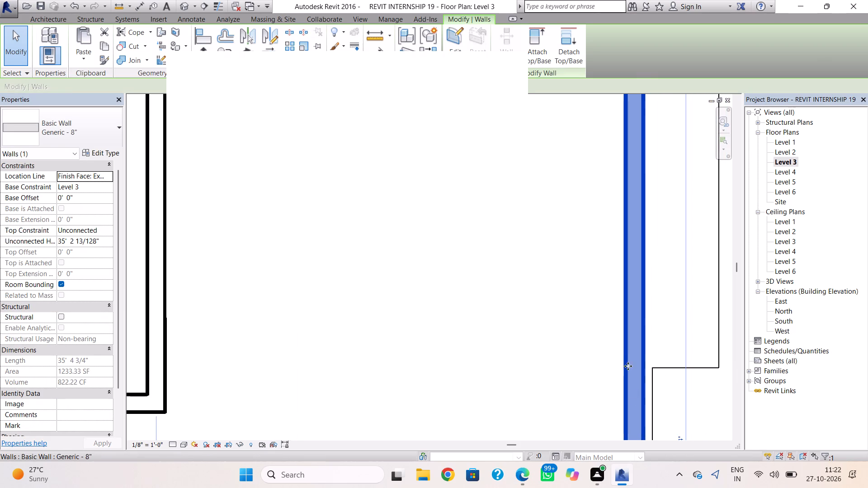
{"action": "scroll", "coordinate": [625, 344], "scroll_direction": "down", "scroll_amount": 5}
{"action": "middle_click_drag", "start_coordinate": [627, 352], "coordinate": [626, 381]}
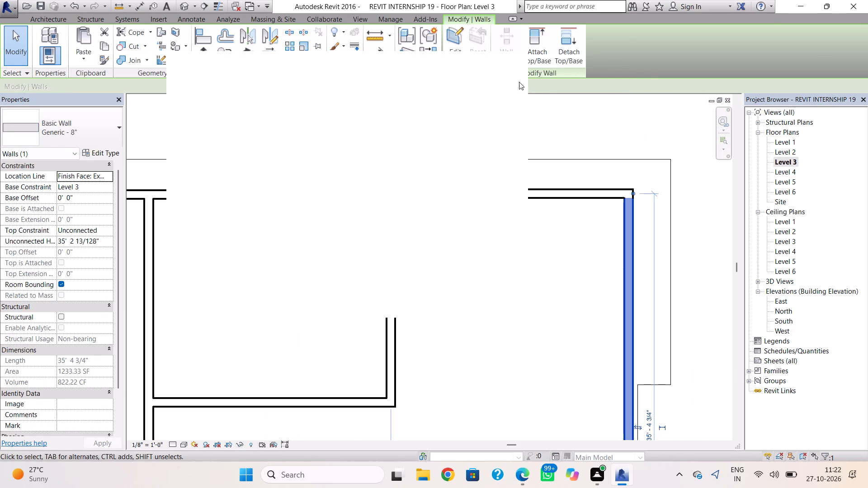
{"action": "left_click", "coordinate": [512, 68]}
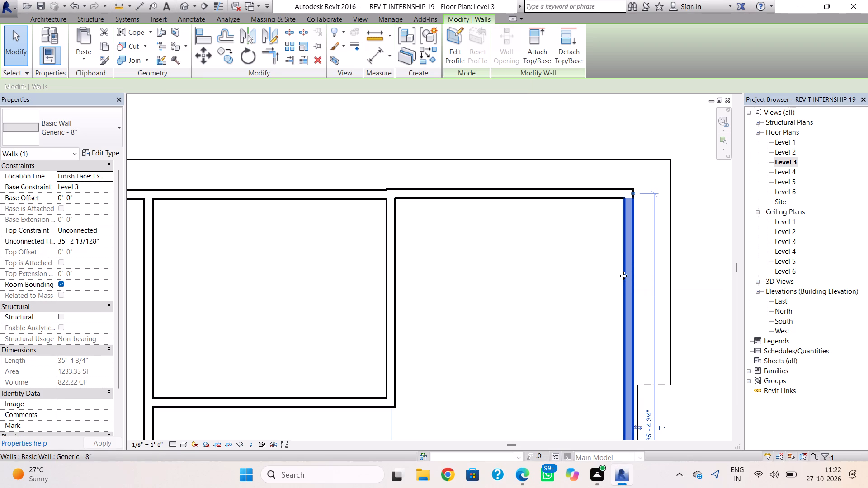
{"action": "left_click", "coordinate": [631, 215]}
{"action": "left_click", "coordinate": [618, 196]}
{"action": "scroll", "coordinate": [623, 193], "scroll_direction": "up", "scroll_amount": 6}
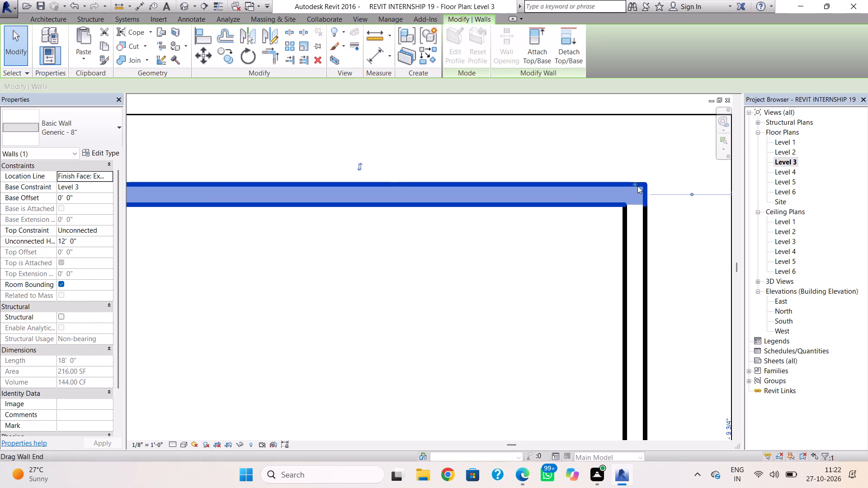
{"action": "left_click_drag", "start_coordinate": [634, 184], "coordinate": [621, 186]}
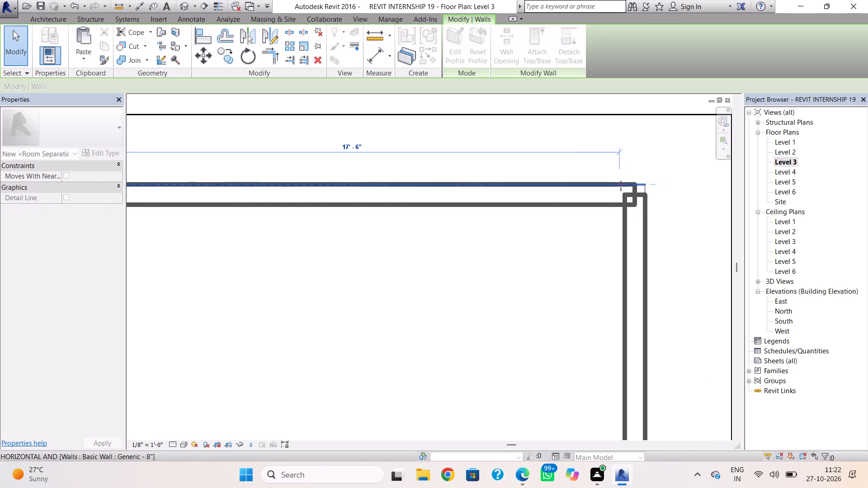
{"action": "left_click_drag", "start_coordinate": [621, 186], "coordinate": [619, 187]}
{"action": "scroll", "coordinate": [646, 196], "scroll_direction": "up", "scroll_amount": 5}
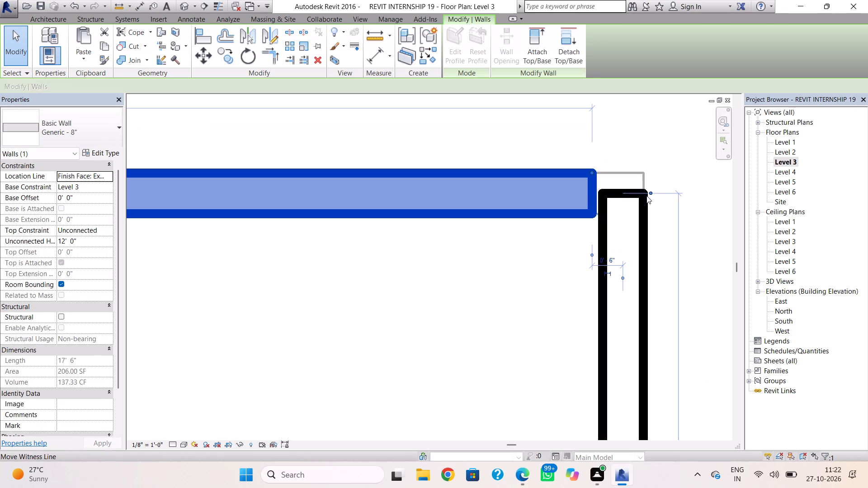
Extend the tall east wall's north end to the north wall's outer face and bring the north wall's end back against it.
{"action": "left_click", "coordinate": [642, 209]}
{"action": "left_click_drag", "start_coordinate": [642, 192], "coordinate": [642, 185]}
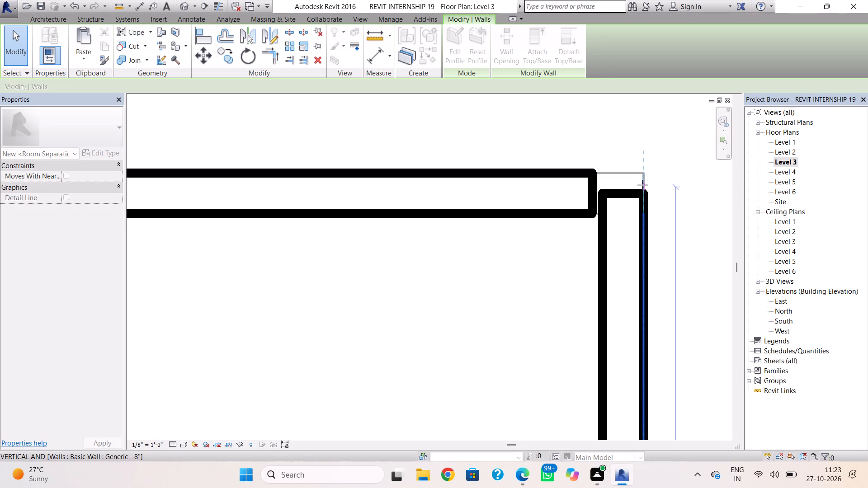
{"action": "left_click_drag", "start_coordinate": [642, 185], "coordinate": [642, 175]}
{"action": "left_click", "coordinate": [590, 198]}
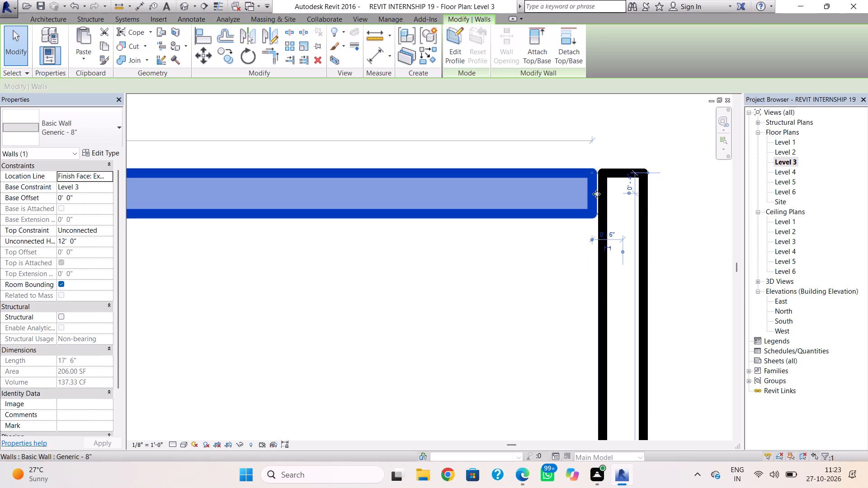
{"action": "scroll", "coordinate": [596, 193], "scroll_direction": "up", "scroll_amount": 3}
{"action": "left_click_drag", "start_coordinate": [593, 161], "coordinate": [593, 161]}
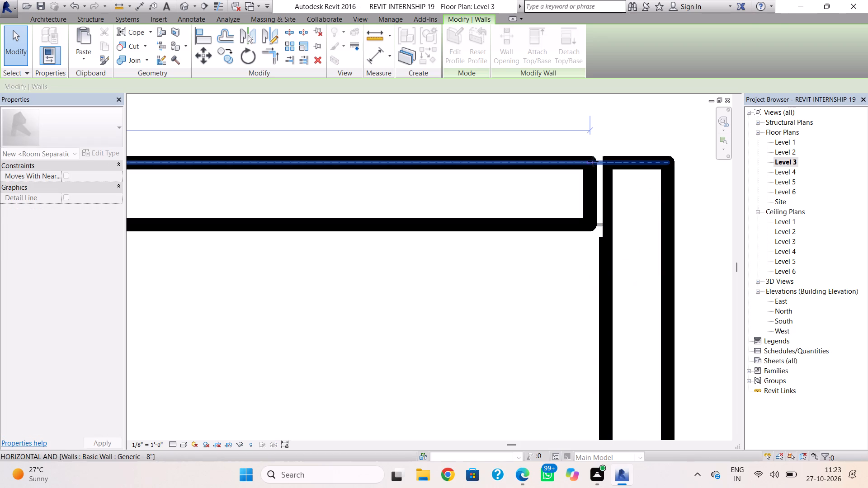
{"action": "left_click_drag", "start_coordinate": [593, 161], "coordinate": [602, 161]}
{"action": "left_click", "coordinate": [619, 136]}
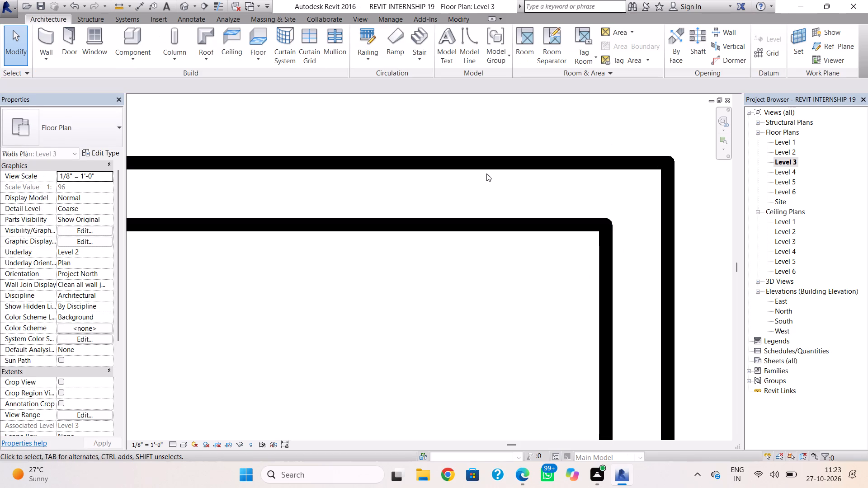
Return to the 3D view, examine the adjusted corners of the Level 3 walls and select the tall east wall.
{"action": "left_click", "coordinate": [190, 5]}
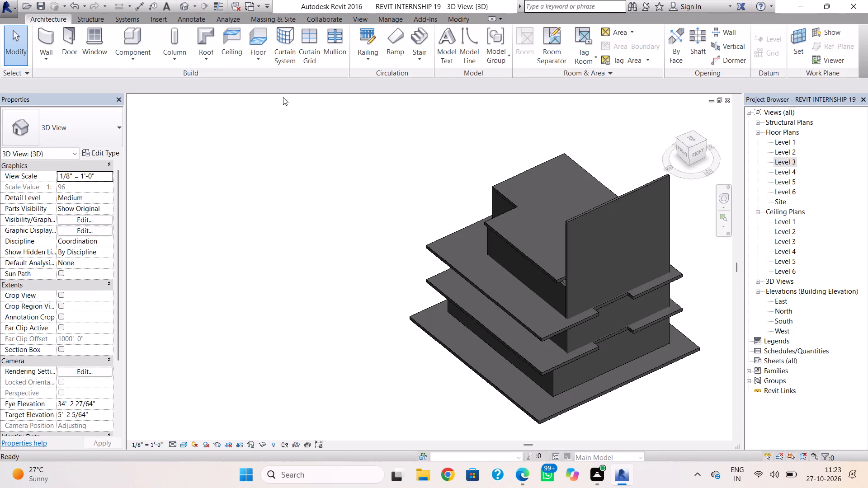
{"action": "scroll", "coordinate": [560, 278], "scroll_direction": "up", "scroll_amount": 3}
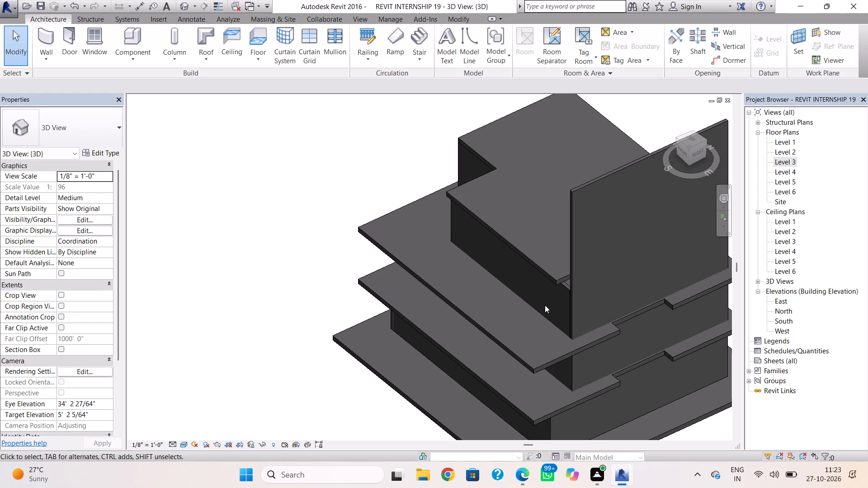
{"action": "middle_click_drag", "start_coordinate": [545, 312], "coordinate": [548, 380]}
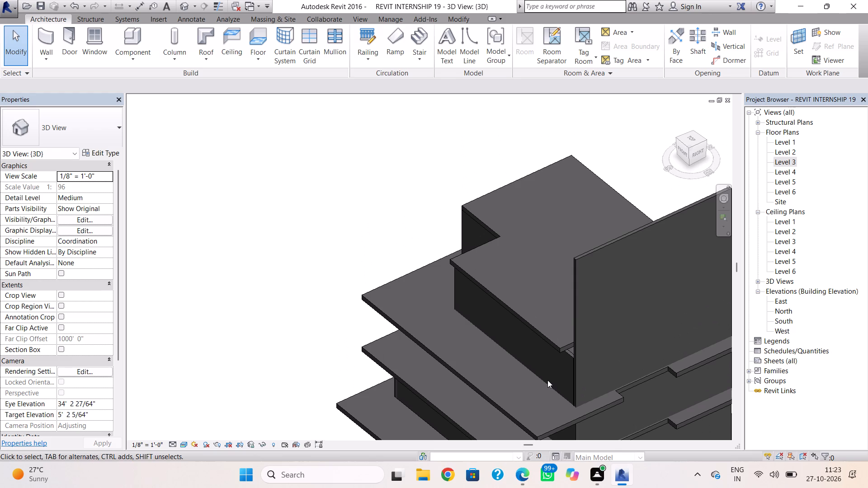
{"action": "scroll", "coordinate": [548, 380], "scroll_direction": "down", "scroll_amount": 3}
{"action": "middle_click_drag", "start_coordinate": [548, 374], "coordinate": [545, 329]}
{"action": "scroll", "coordinate": [545, 329], "scroll_direction": "up", "scroll_amount": 2}
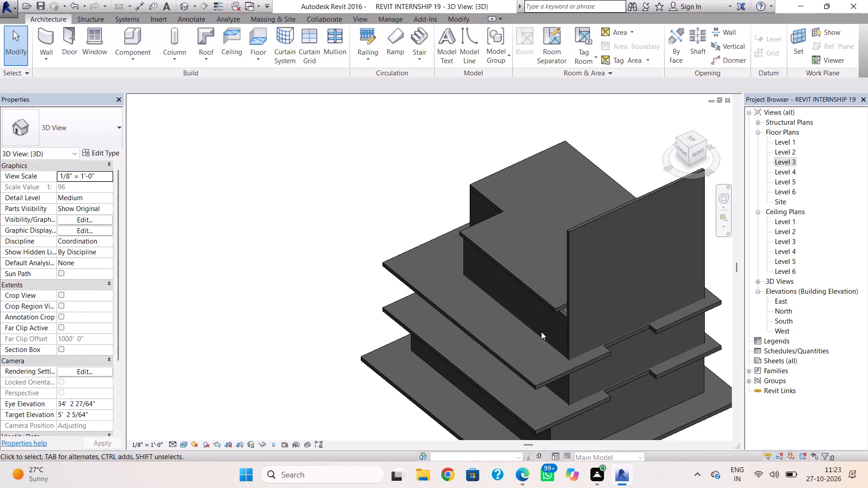
{"action": "left_click", "coordinate": [570, 316]}
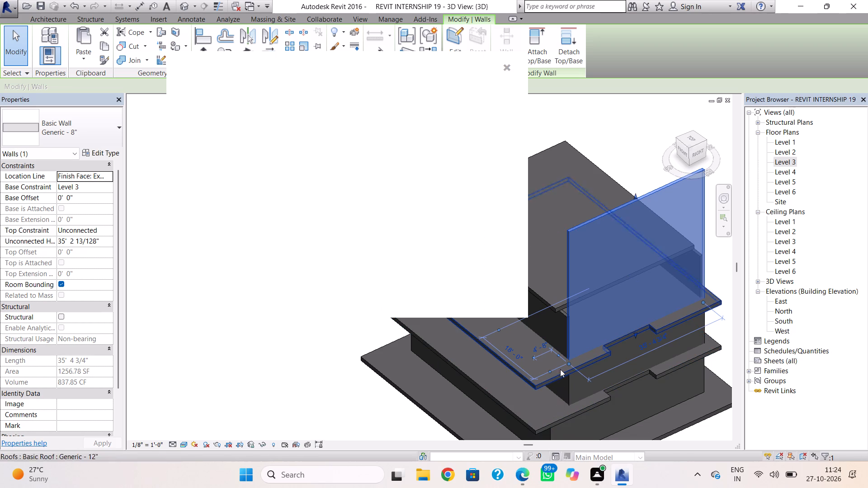
{"action": "left_click", "coordinate": [505, 65]}
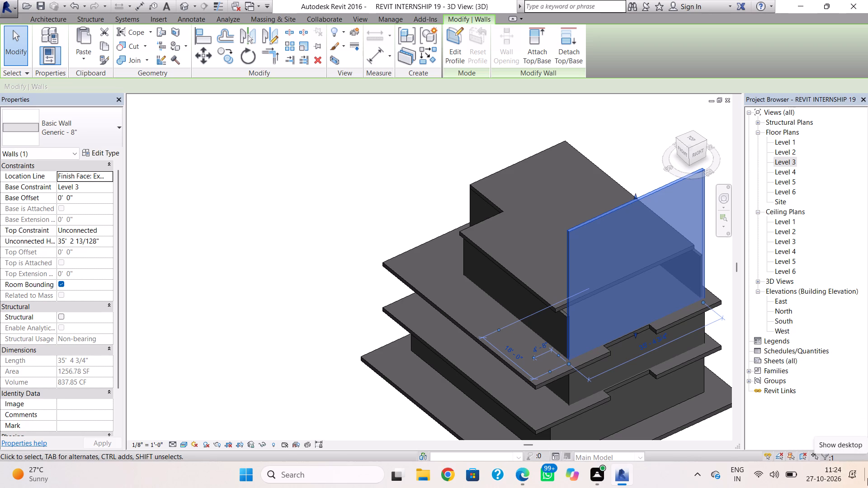
Examine the tall east wall and its corners in the Level 3 floor plan, comparing with the Level 2 plan.
{"action": "scroll", "coordinate": [867, 474], "scroll_direction": "up", "scroll_amount": 1}
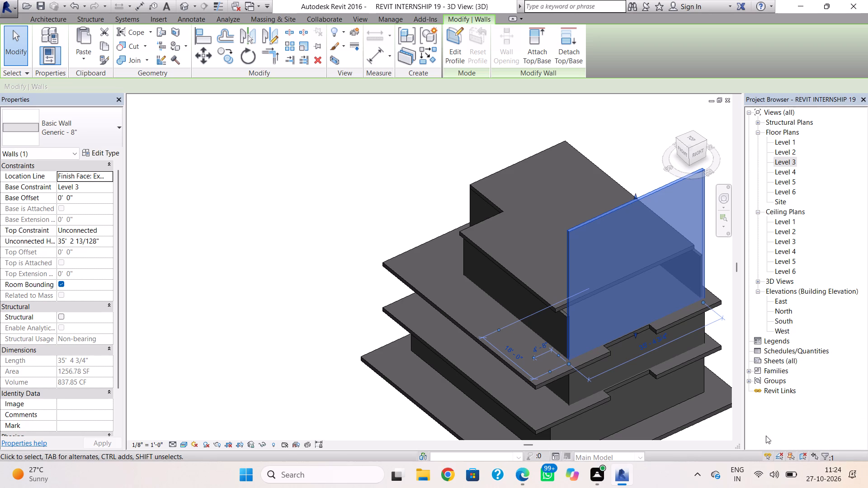
{"action": "key", "text": "Escape"}
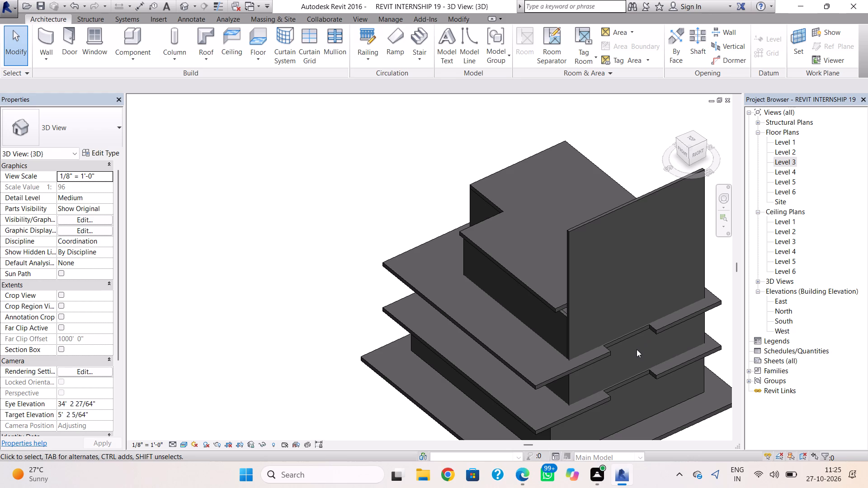
{"action": "double_click", "coordinate": [778, 162]}
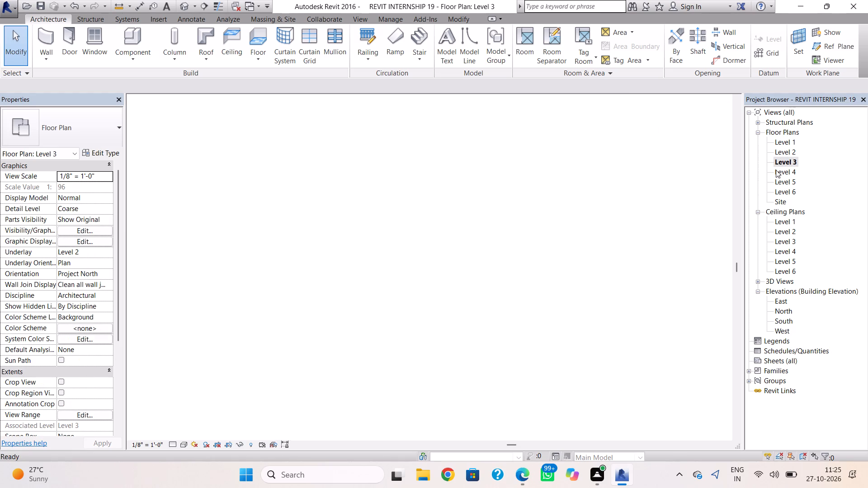
{"action": "scroll", "coordinate": [576, 334], "scroll_direction": "down", "scroll_amount": 5}
{"action": "scroll", "coordinate": [541, 135], "scroll_direction": "down", "scroll_amount": 1}
{"action": "scroll", "coordinate": [609, 256], "scroll_direction": "down", "scroll_amount": 2}
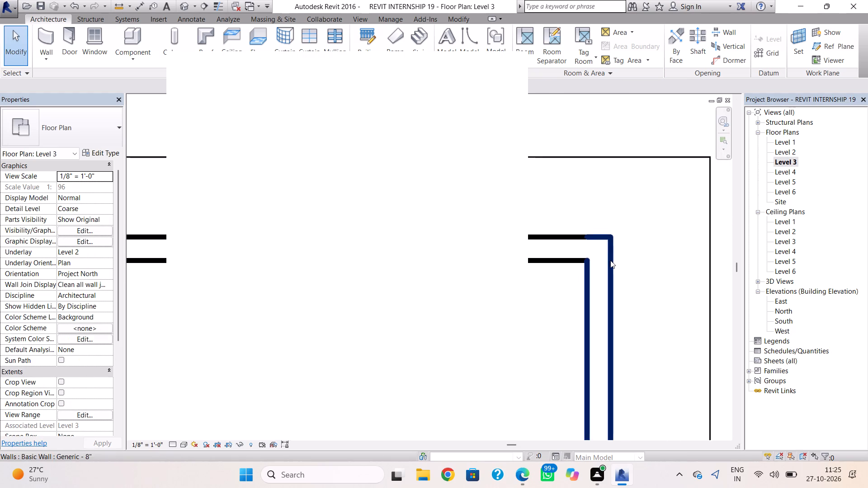
{"action": "scroll", "coordinate": [610, 260], "scroll_direction": "down", "scroll_amount": 8}
{"action": "middle_click_drag", "start_coordinate": [610, 274], "coordinate": [613, 199]}
{"action": "scroll", "coordinate": [616, 189], "scroll_direction": "up", "scroll_amount": 1}
{"action": "scroll", "coordinate": [599, 265], "scroll_direction": "down", "scroll_amount": 5}
{"action": "scroll", "coordinate": [599, 272], "scroll_direction": "up", "scroll_amount": 2}
{"action": "middle_click_drag", "start_coordinate": [599, 269], "coordinate": [603, 216]}
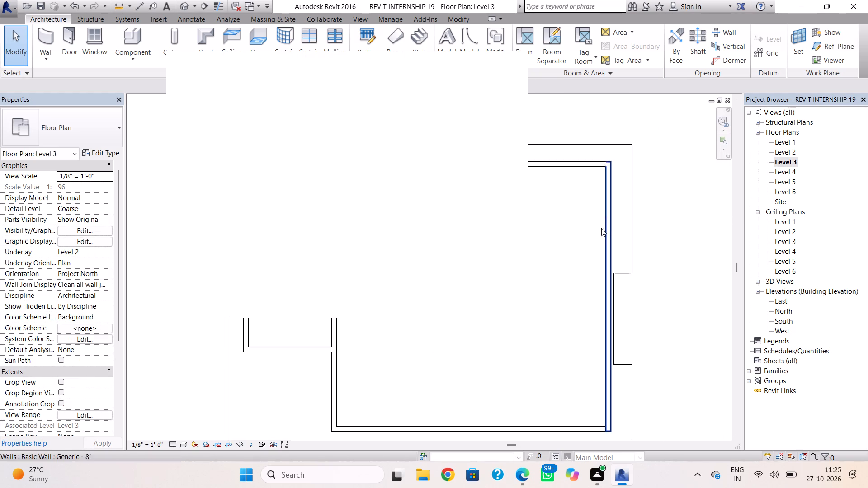
{"action": "scroll", "coordinate": [600, 270], "scroll_direction": "down", "scroll_amount": 4}
{"action": "middle_click_drag", "start_coordinate": [603, 268], "coordinate": [606, 253]}
{"action": "scroll", "coordinate": [603, 264], "scroll_direction": "up", "scroll_amount": 4}
{"action": "scroll", "coordinate": [613, 251], "scroll_direction": "down", "scroll_amount": 3}
{"action": "scroll", "coordinate": [614, 274], "scroll_direction": "up", "scroll_amount": 3}
{"action": "scroll", "coordinate": [615, 372], "scroll_direction": "up", "scroll_amount": 2}
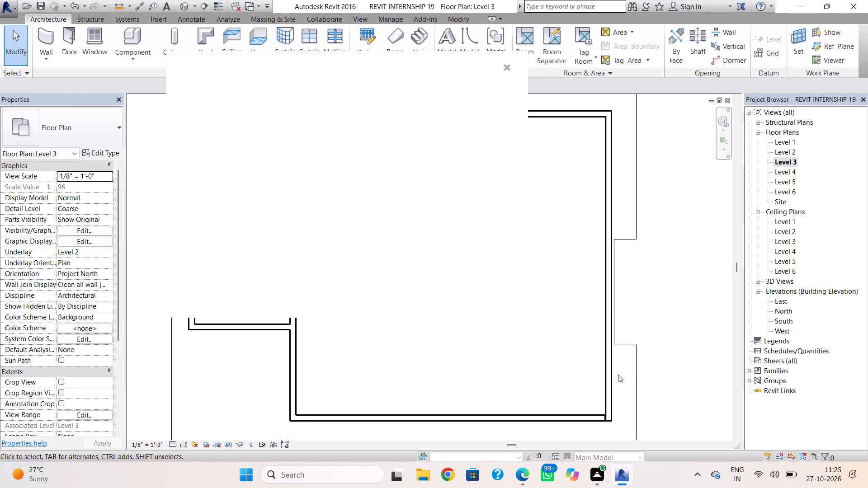
{"action": "scroll", "coordinate": [618, 375], "scroll_direction": "up", "scroll_amount": 2}
{"action": "scroll", "coordinate": [619, 375], "scroll_direction": "down", "scroll_amount": 2}
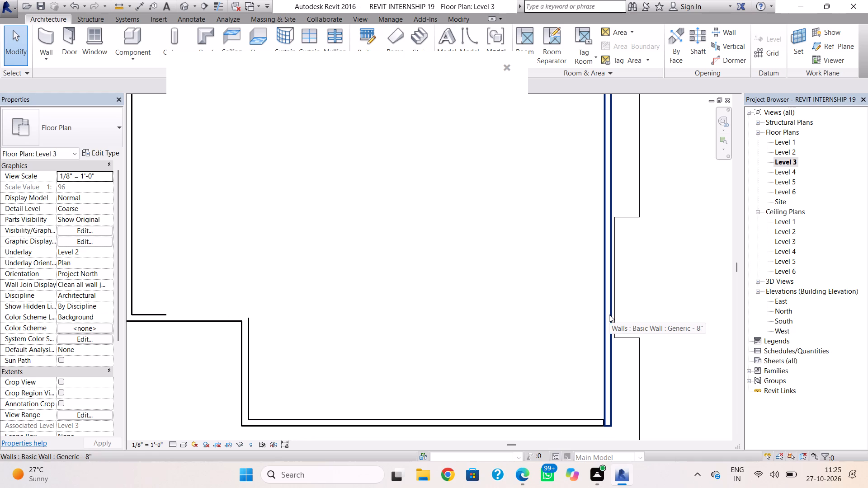
{"action": "left_click", "coordinate": [504, 70]}
{"action": "left_click", "coordinate": [504, 69]}
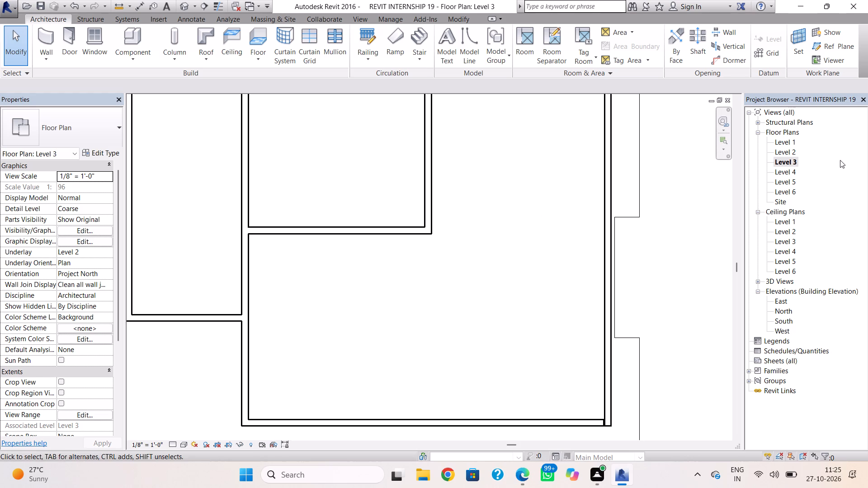
{"action": "left_click", "coordinate": [792, 153]}
{"action": "left_click", "coordinate": [792, 153]}
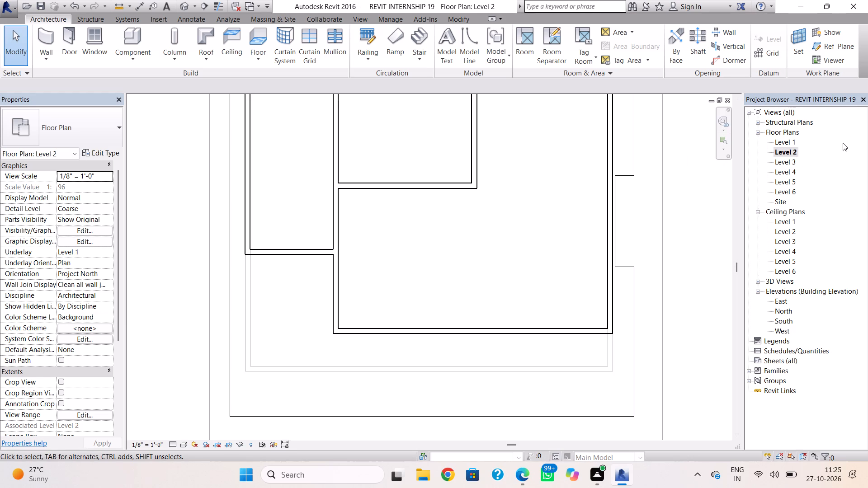
{"action": "double_click", "coordinate": [788, 158]}
On Level 4, draw a 12' high centerline-located Generic 8" wall about 2'-8" west from the tall east wall's south end to the roof edge.
{"action": "double_click", "coordinate": [783, 173]}
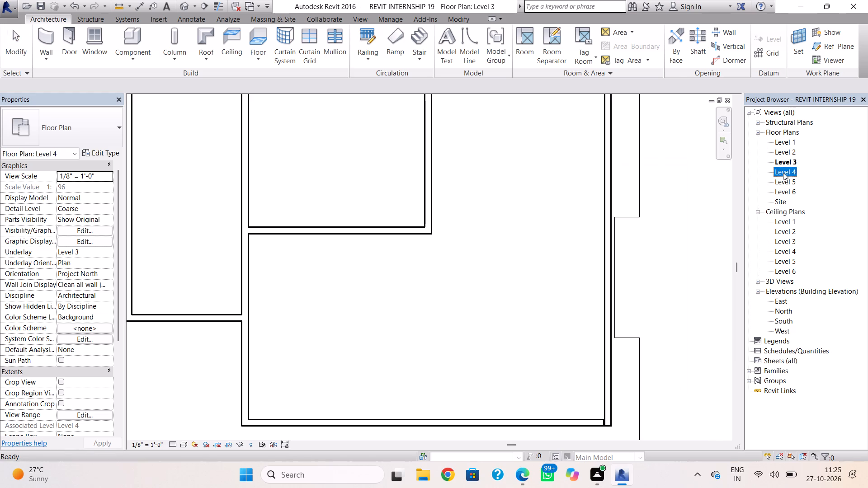
{"action": "scroll", "coordinate": [605, 264], "scroll_direction": "down", "scroll_amount": 3}
{"action": "middle_click_drag", "start_coordinate": [570, 230], "coordinate": [552, 162]}
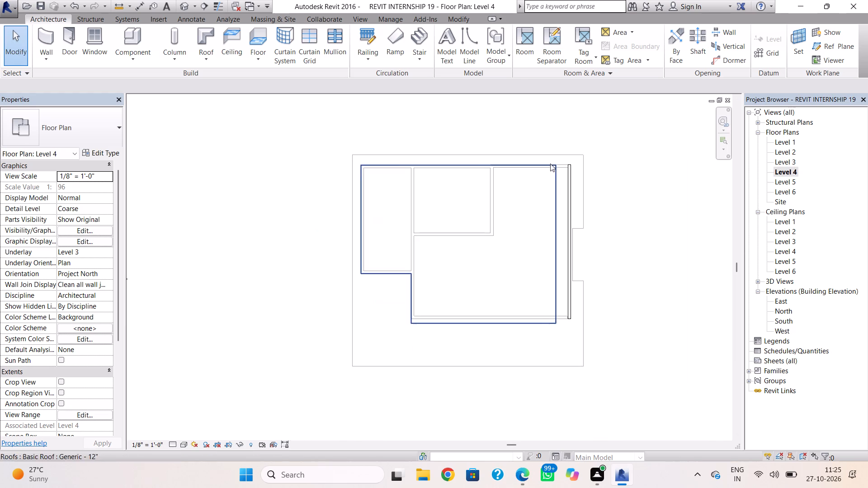
{"action": "scroll", "coordinate": [528, 301], "scroll_direction": "up", "scroll_amount": 1}
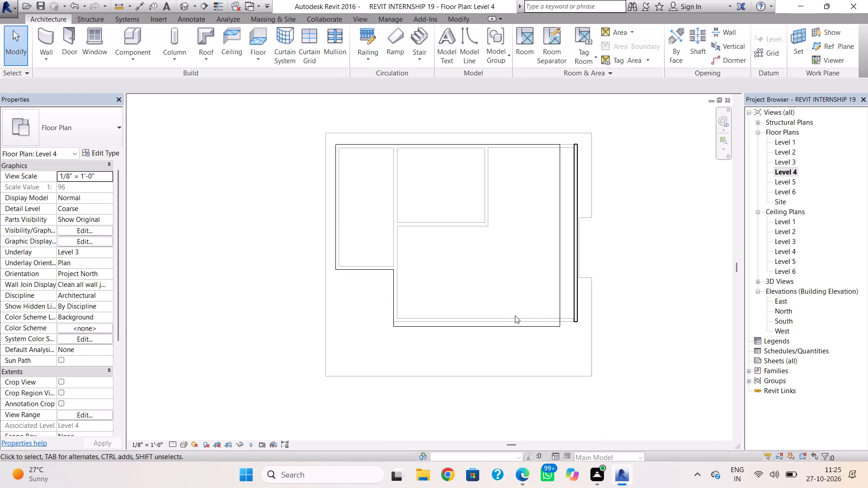
{"action": "scroll", "coordinate": [517, 310], "scroll_direction": "up", "scroll_amount": 6}
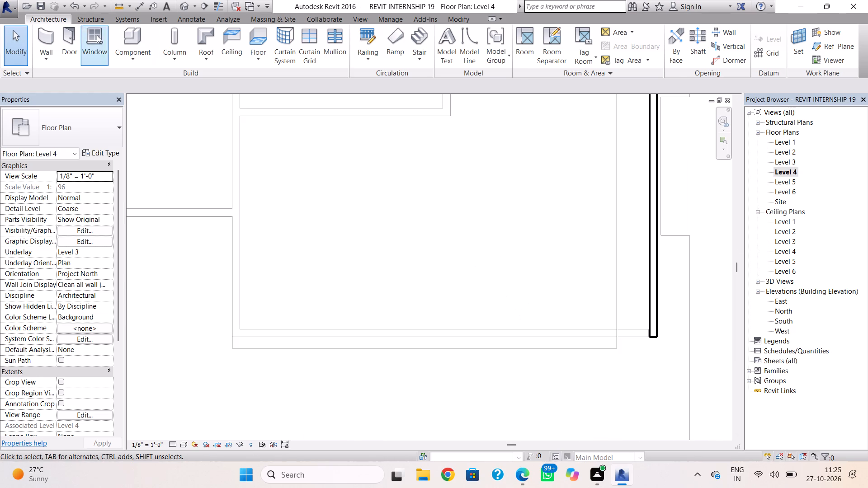
{"action": "left_click", "coordinate": [33, 29]}
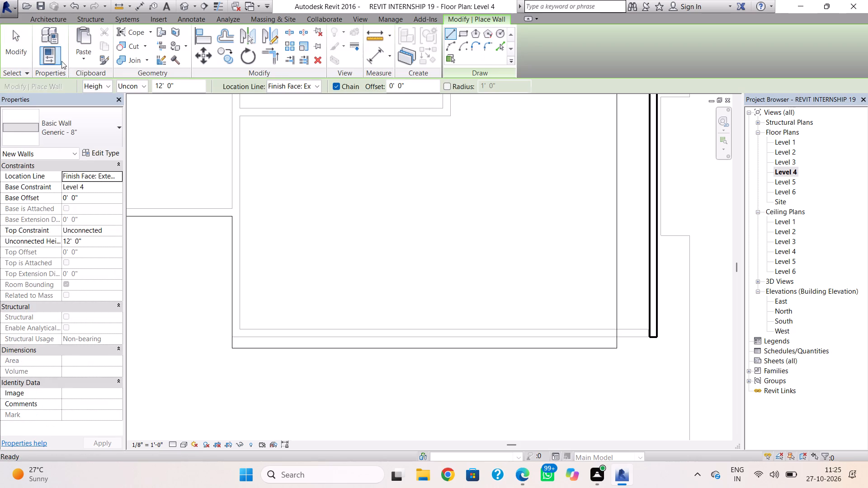
{"action": "scroll", "coordinate": [681, 359], "scroll_direction": "up", "scroll_amount": 4}
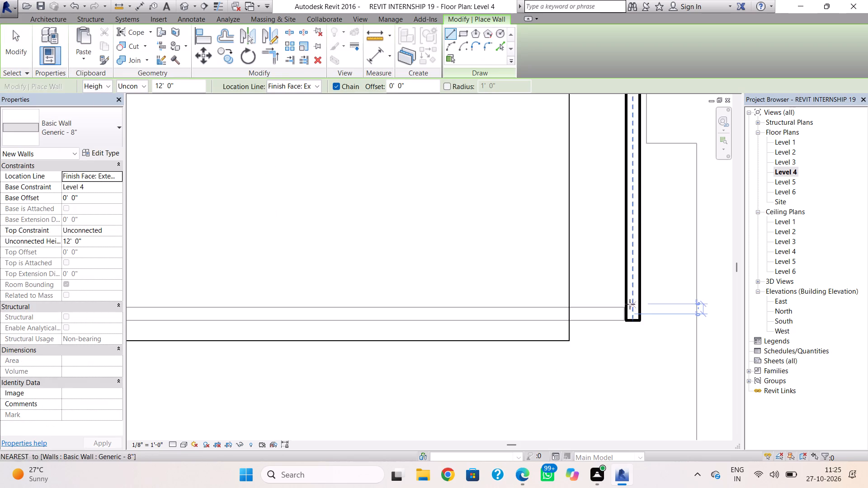
{"action": "scroll", "coordinate": [629, 304], "scroll_direction": "up", "scroll_amount": 9}
{"action": "left_click", "coordinate": [620, 326]}
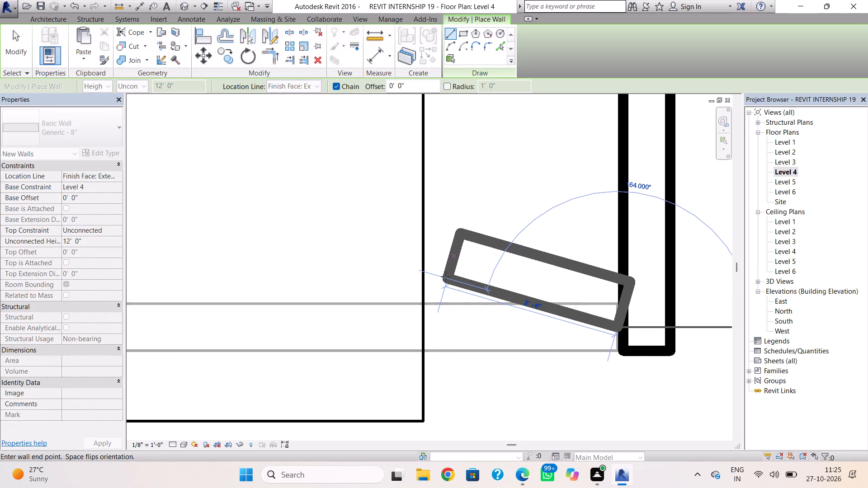
{"action": "key", "text": "Escape"}
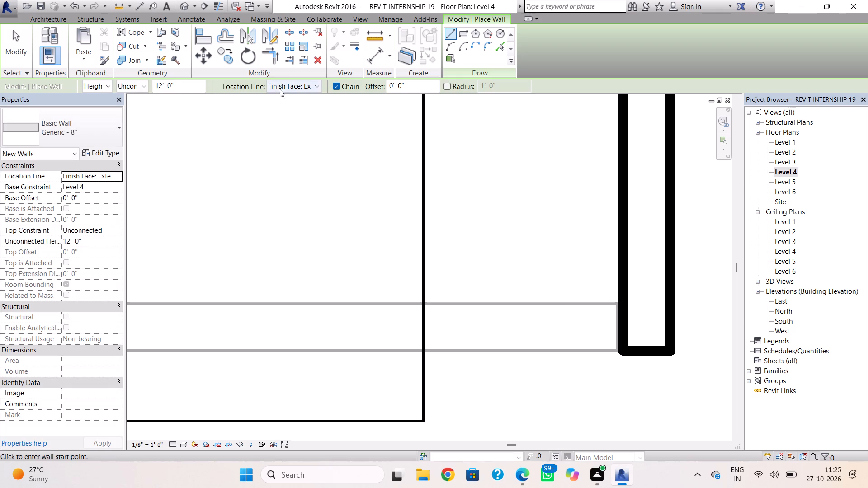
{"action": "left_click", "coordinate": [283, 89]}
{"action": "left_click", "coordinate": [297, 99]}
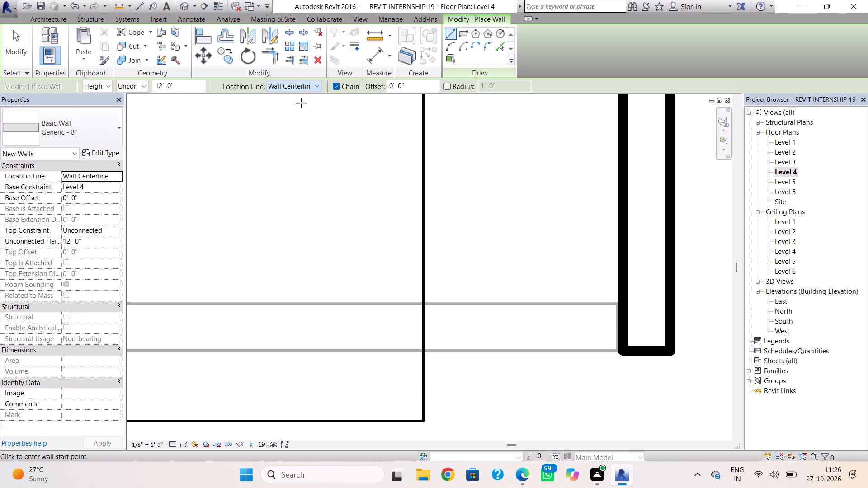
{"action": "left_click", "coordinate": [618, 329]}
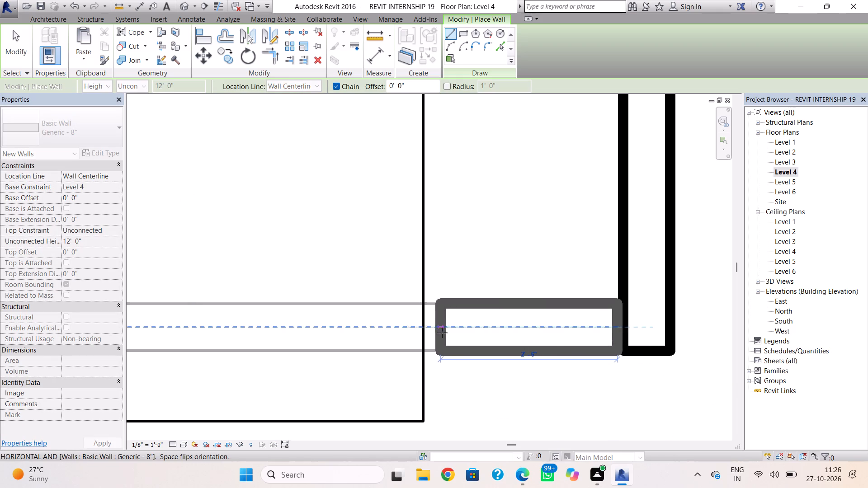
{"action": "left_click", "coordinate": [430, 331]}
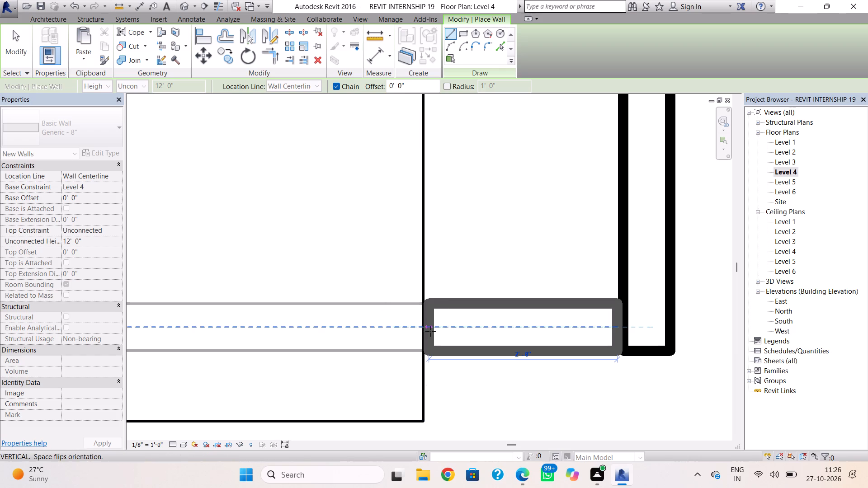
{"action": "key", "text": "Escape"}
{"action": "key", "text": "Escape"}
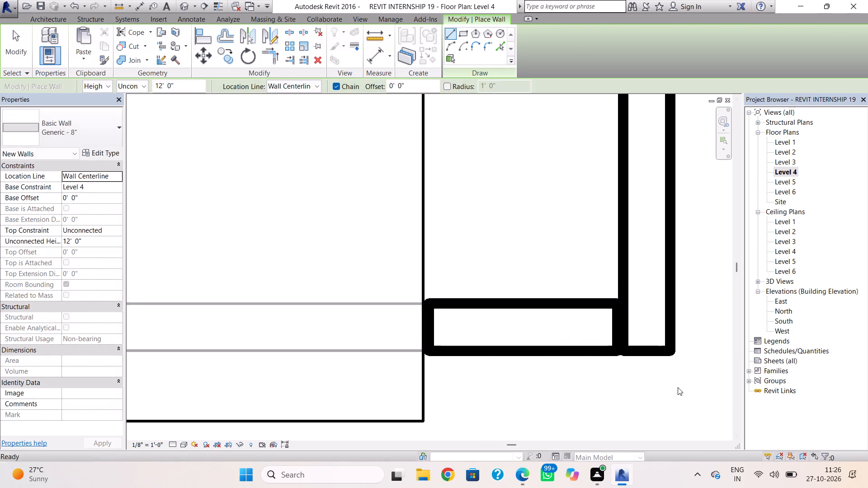
Raise the top of the short Level 4 return wall to the top of the tall east wall, working in 3D.
{"action": "left_click", "coordinate": [573, 337]}
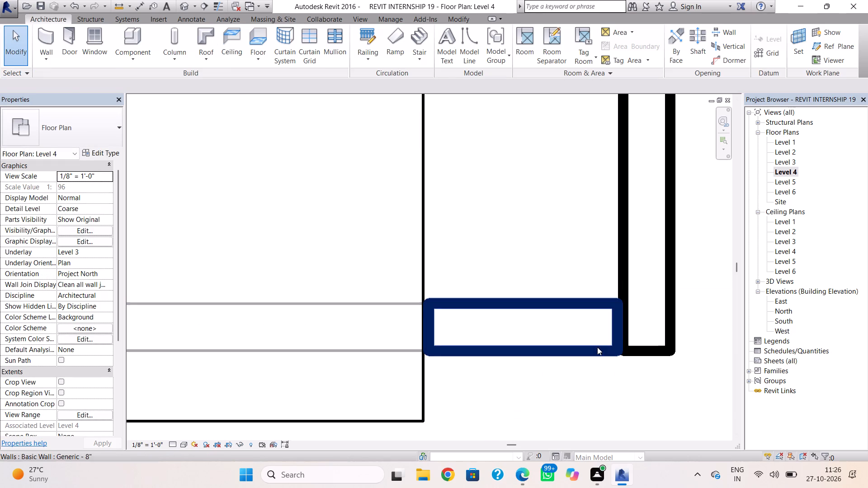
{"action": "left_click", "coordinate": [597, 347]}
{"action": "scroll", "coordinate": [614, 345], "scroll_direction": "up", "scroll_amount": 4}
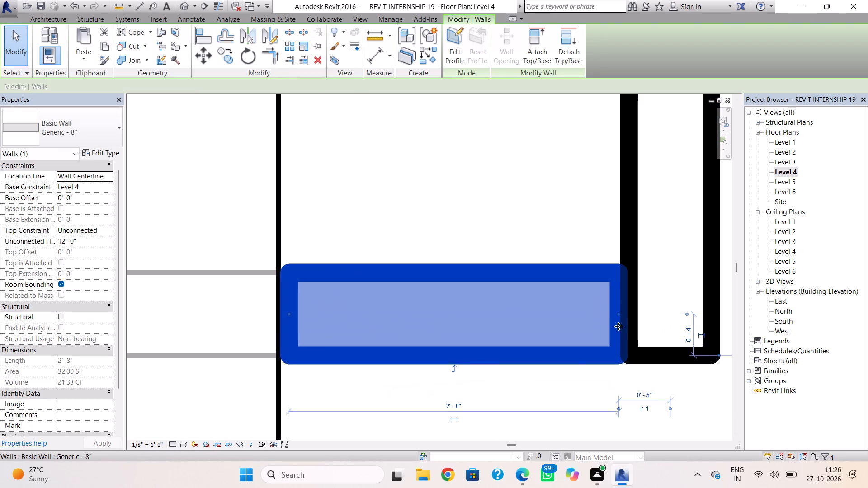
{"action": "key", "text": "Escape"}
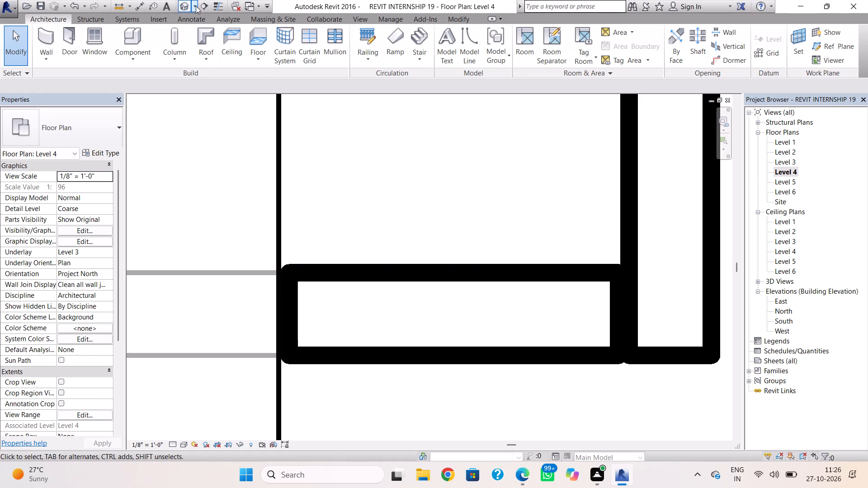
{"action": "left_click", "coordinate": [179, 4]}
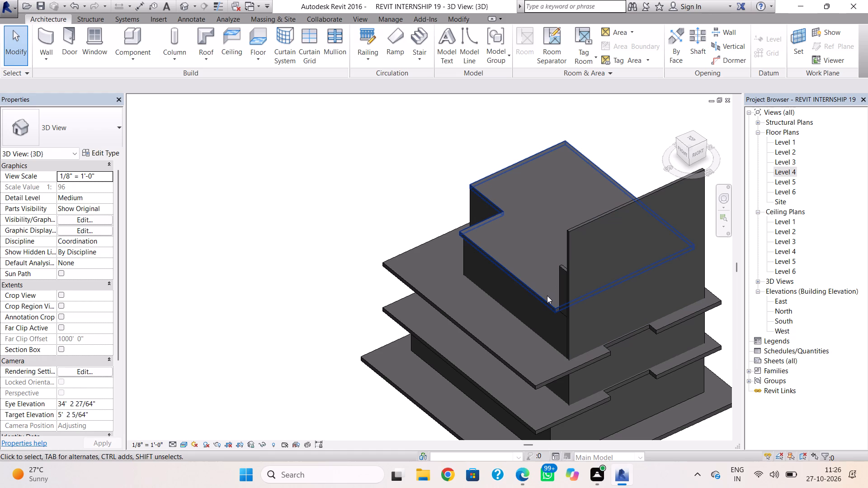
{"action": "right_click_drag", "start_coordinate": [548, 296], "coordinate": [591, 290], "text": "shift"}
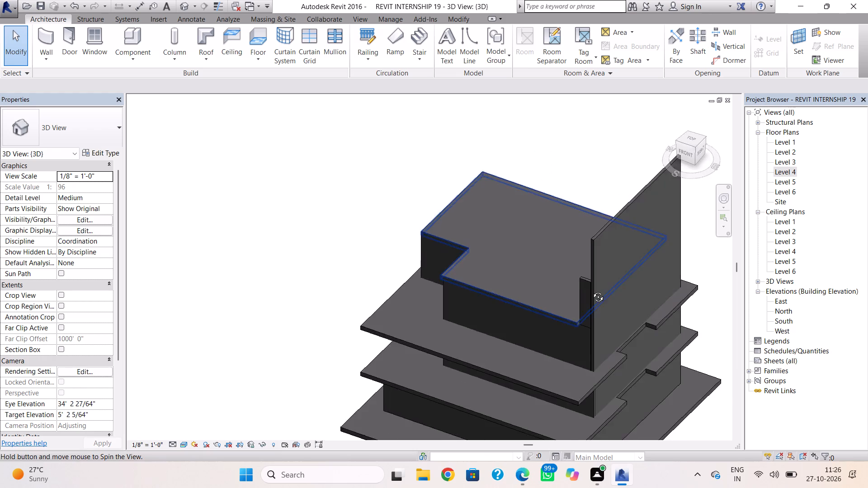
{"action": "right_click_drag", "start_coordinate": [591, 290], "coordinate": [656, 247], "text": "shift"}
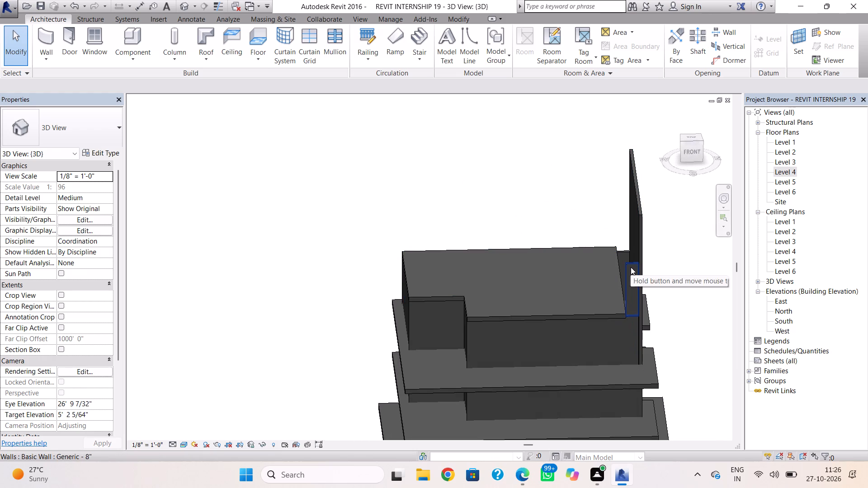
{"action": "left_click", "coordinate": [631, 267]}
{"action": "left_click_drag", "start_coordinate": [632, 261], "coordinate": [632, 223]}
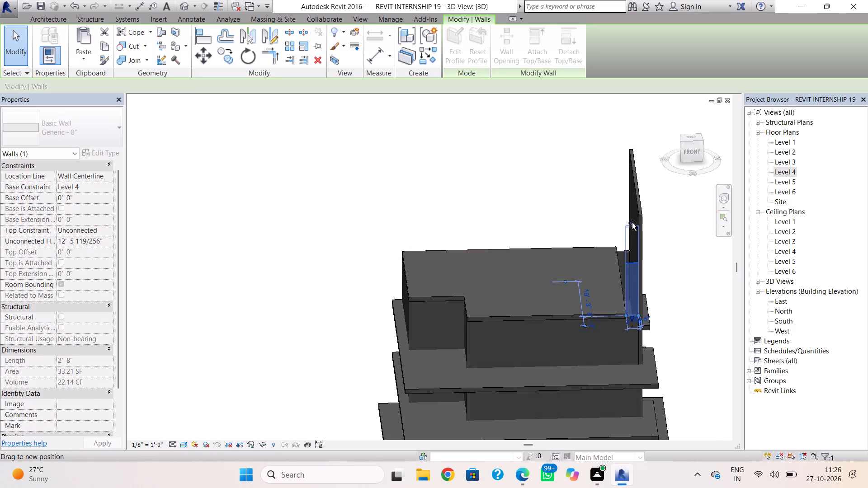
{"action": "left_click_drag", "start_coordinate": [632, 223], "coordinate": [633, 216]}
{"action": "key", "text": "Escape"}
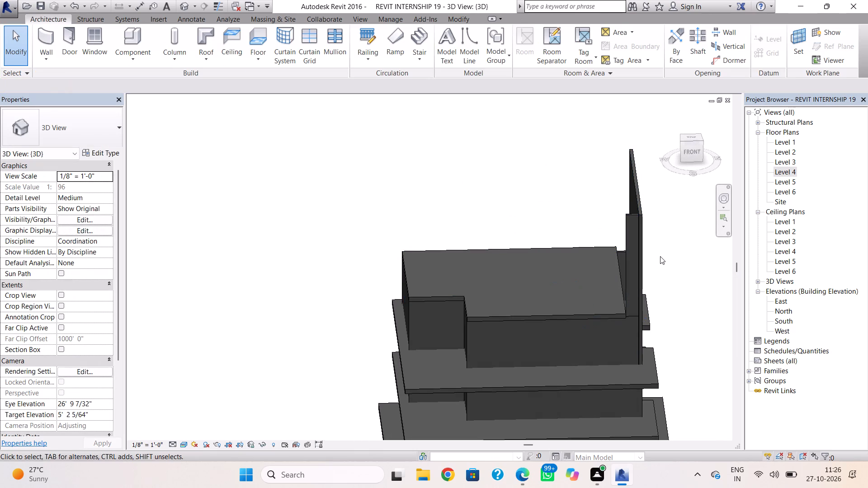
Inspect the tall east wall's north end in 3D and select the adjoining Level 3 north wall.
{"action": "right_click_drag", "start_coordinate": [656, 259], "coordinate": [446, 259], "text": "shift"}
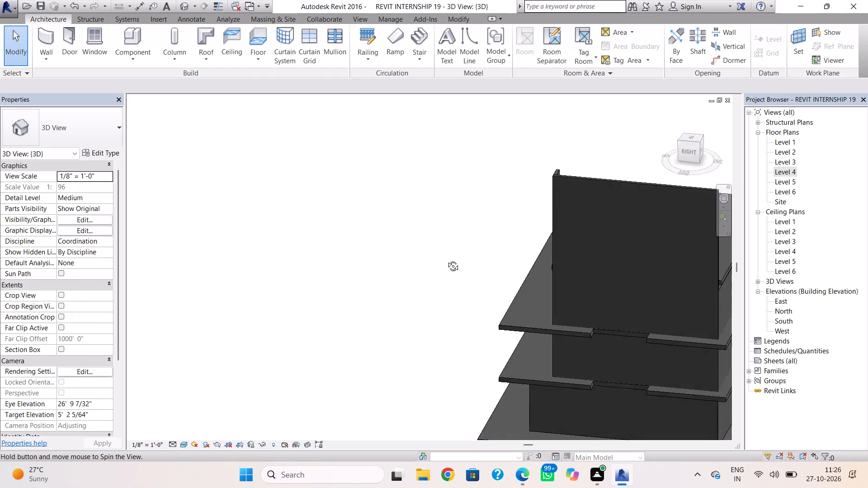
{"action": "right_click_drag", "start_coordinate": [446, 259], "coordinate": [362, 234], "text": "shift"}
{"action": "left_click", "coordinate": [688, 299]}
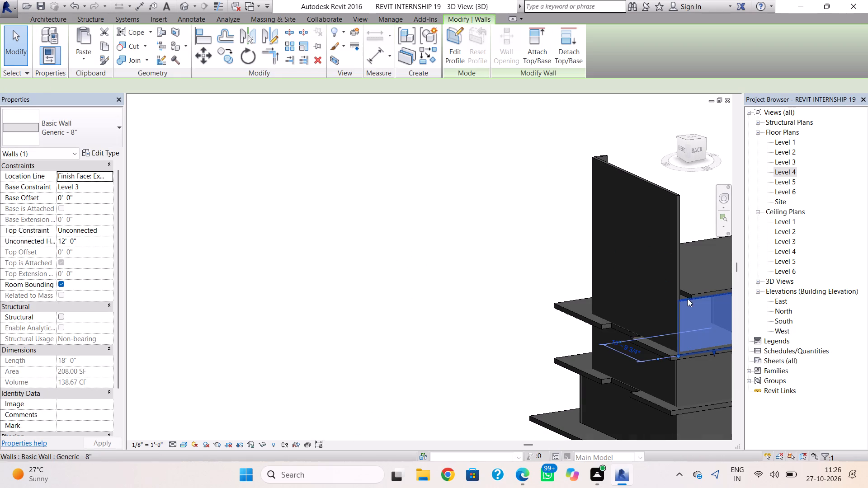
{"action": "middle_click_drag", "start_coordinate": [716, 303], "coordinate": [609, 296]}
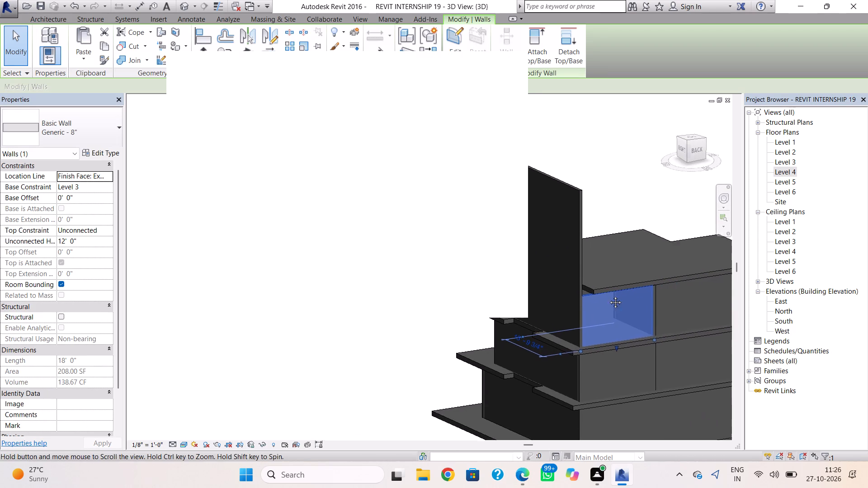
{"action": "middle_click_drag", "start_coordinate": [609, 296], "coordinate": [575, 285]}
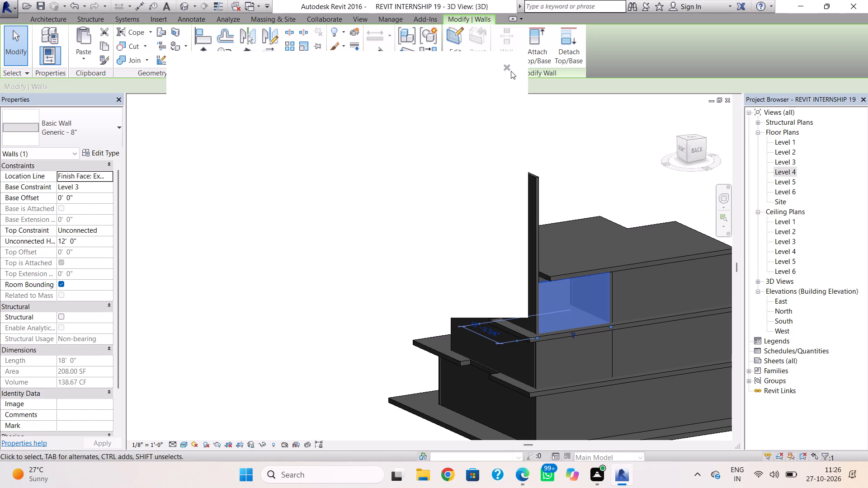
{"action": "left_click", "coordinate": [506, 71]}
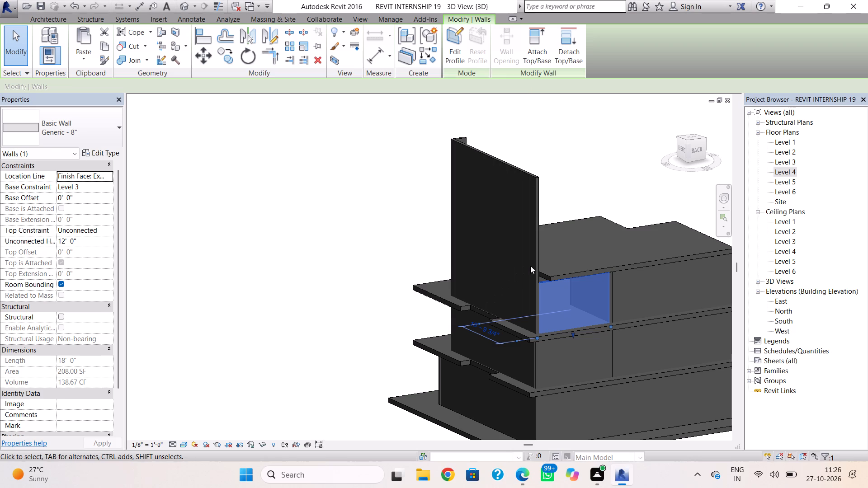
On Level 4, draw a 12' high centerline-located Generic 8" wall about 2'-10" west from the tall east wall's north end to the roof edge.
{"action": "double_click", "coordinate": [791, 174]}
{"action": "scroll", "coordinate": [665, 301], "scroll_direction": "down", "scroll_amount": 2}
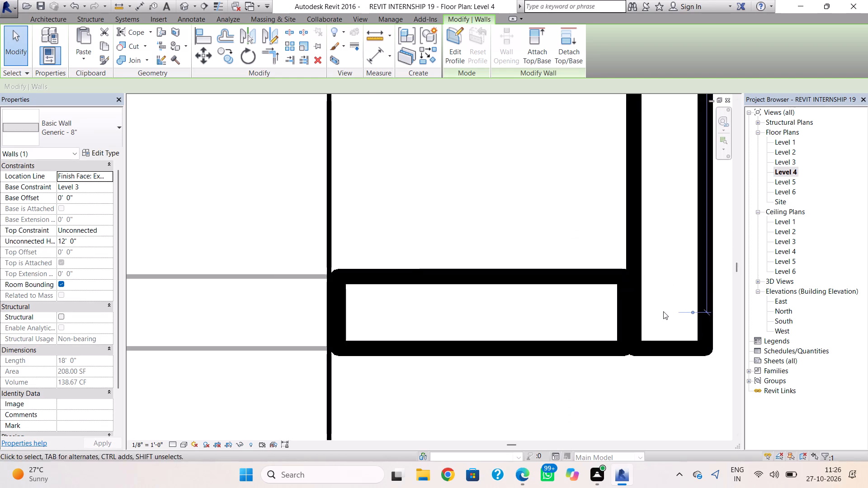
{"action": "scroll", "coordinate": [663, 311], "scroll_direction": "down", "scroll_amount": 2}
{"action": "middle_click_drag", "start_coordinate": [663, 312], "coordinate": [656, 428]}
{"action": "scroll", "coordinate": [687, 157], "scroll_direction": "down", "scroll_amount": 2}
{"action": "middle_click_drag", "start_coordinate": [679, 188], "coordinate": [655, 419]}
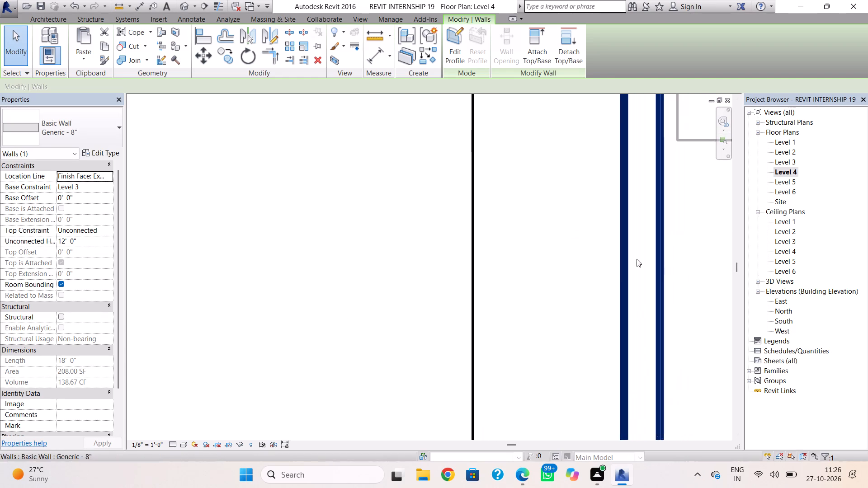
{"action": "middle_click_drag", "start_coordinate": [621, 193], "coordinate": [607, 448]}
{"action": "middle_click_drag", "start_coordinate": [594, 178], "coordinate": [590, 350]}
{"action": "scroll", "coordinate": [593, 200], "scroll_direction": "down", "scroll_amount": 3}
{"action": "middle_click_drag", "start_coordinate": [593, 202], "coordinate": [597, 217]}
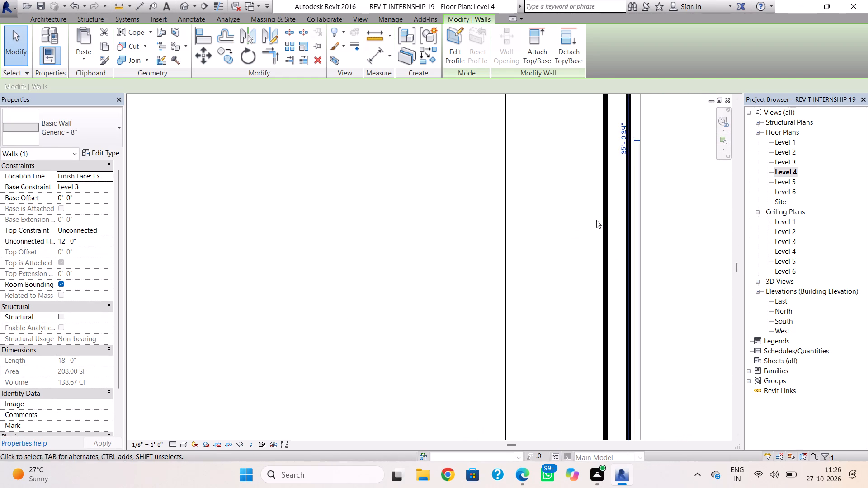
{"action": "scroll", "coordinate": [596, 220], "scroll_direction": "down", "scroll_amount": 5}
{"action": "middle_click_drag", "start_coordinate": [595, 223], "coordinate": [569, 402]}
{"action": "scroll", "coordinate": [573, 208], "scroll_direction": "down", "scroll_amount": 4}
{"action": "middle_click_drag", "start_coordinate": [571, 183], "coordinate": [573, 271]}
{"action": "scroll", "coordinate": [571, 183], "scroll_direction": "down", "scroll_amount": 1}
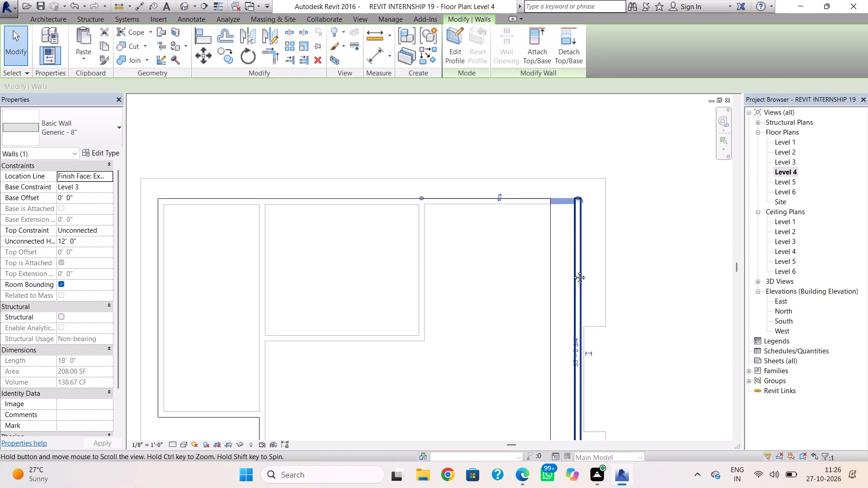
{"action": "middle_click_drag", "start_coordinate": [573, 271], "coordinate": [573, 275]}
{"action": "key", "text": "Escape"}
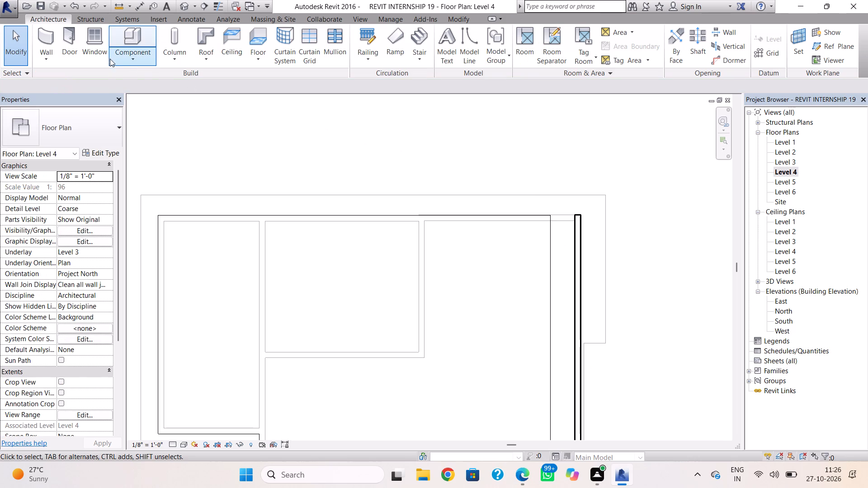
{"action": "left_click", "coordinate": [46, 43]}
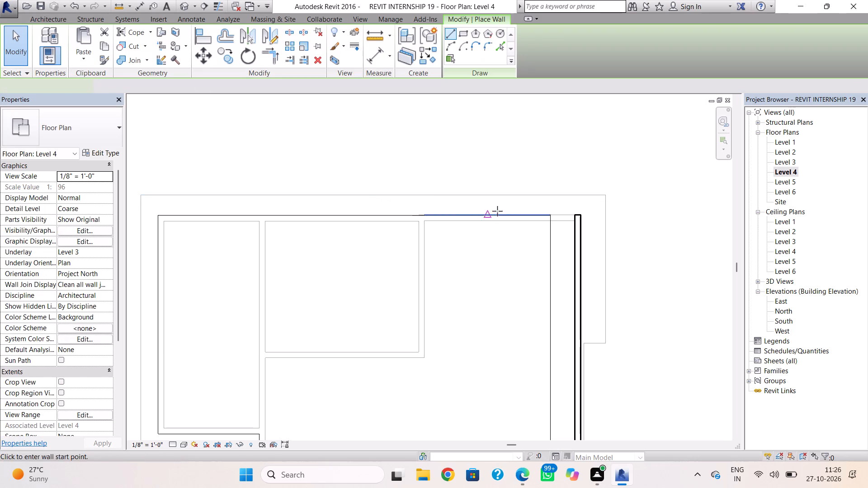
{"action": "scroll", "coordinate": [500, 211], "scroll_direction": "up", "scroll_amount": 3}
{"action": "scroll", "coordinate": [604, 221], "scroll_direction": "up", "scroll_amount": 4}
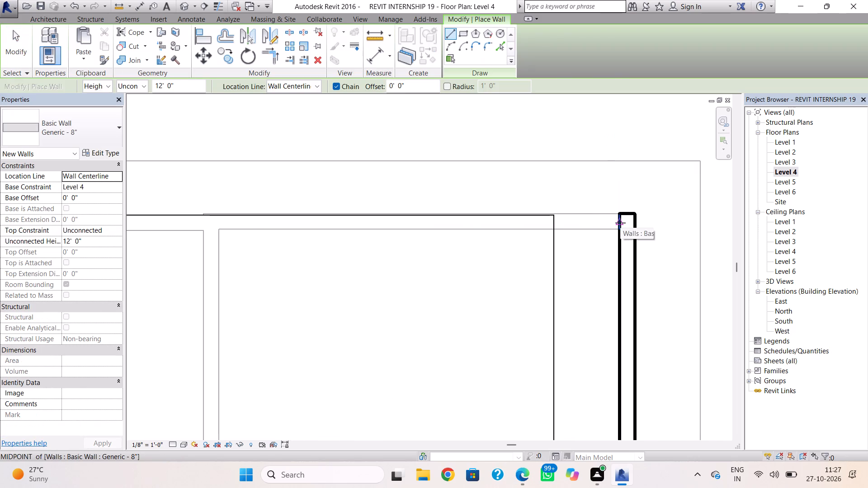
{"action": "scroll", "coordinate": [619, 223], "scroll_direction": "up", "scroll_amount": 9}
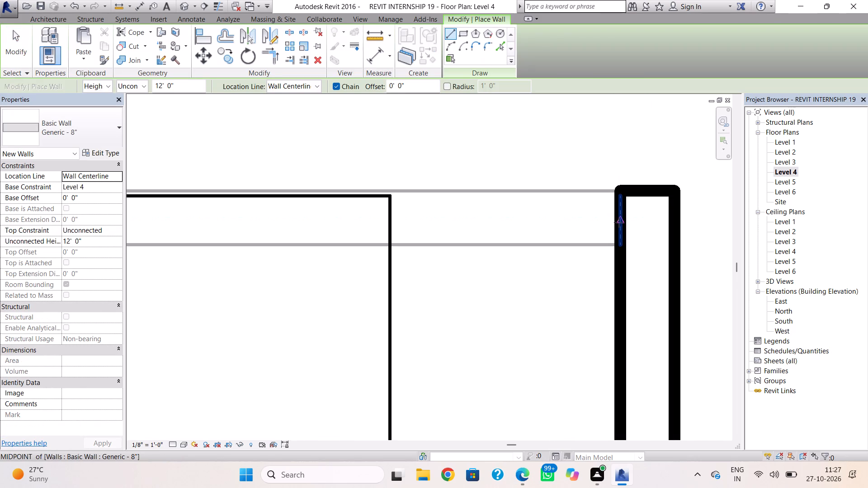
{"action": "left_click", "coordinate": [619, 222]}
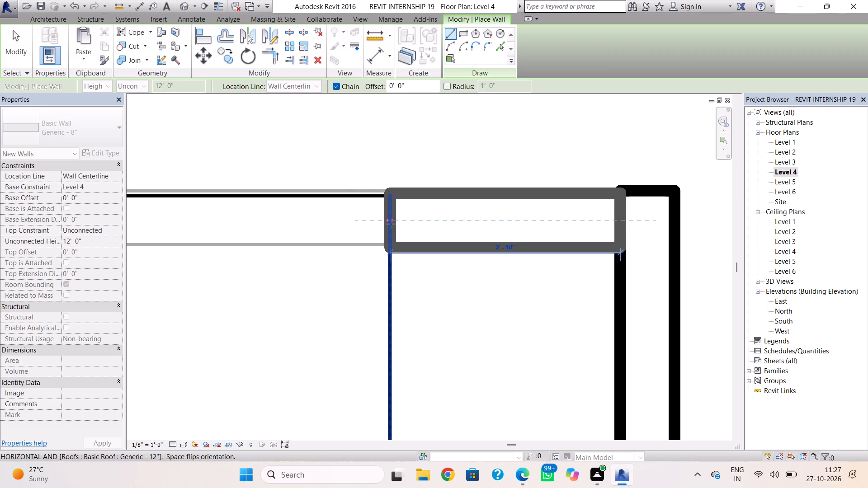
{"action": "left_click", "coordinate": [396, 224]}
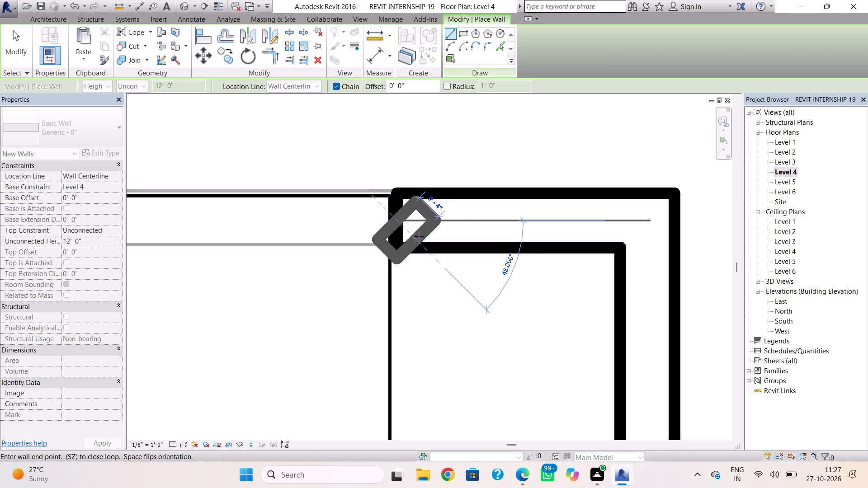
{"action": "key", "text": "grave"}
{"action": "key", "text": "Escape"}
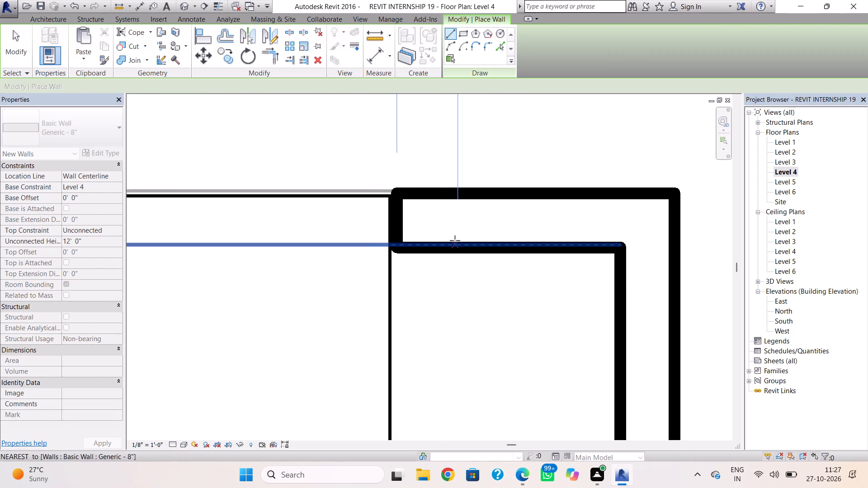
{"action": "key", "text": "Escape"}
Nudge the Level 4 Generic 12" roof slightly north so its edge lines up with the north walls' outer face.
{"action": "left_click", "coordinate": [360, 197]}
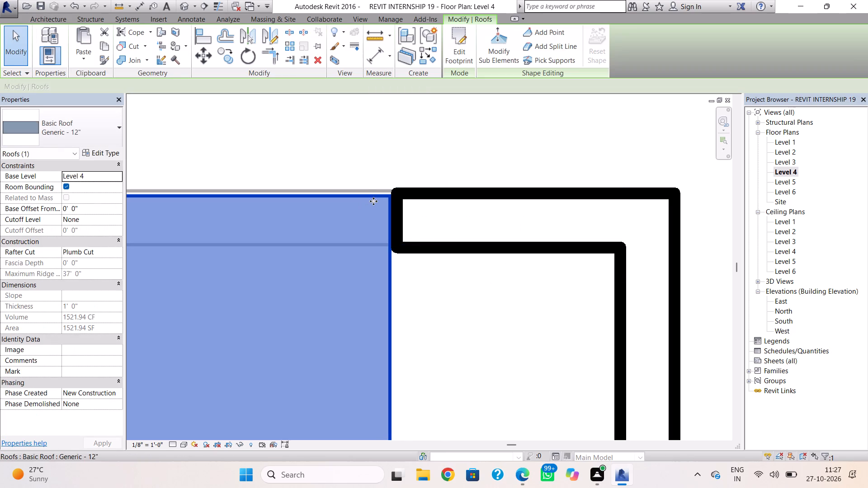
{"action": "scroll", "coordinate": [373, 201], "scroll_direction": "up", "scroll_amount": 1}
{"action": "key", "text": "Up"}
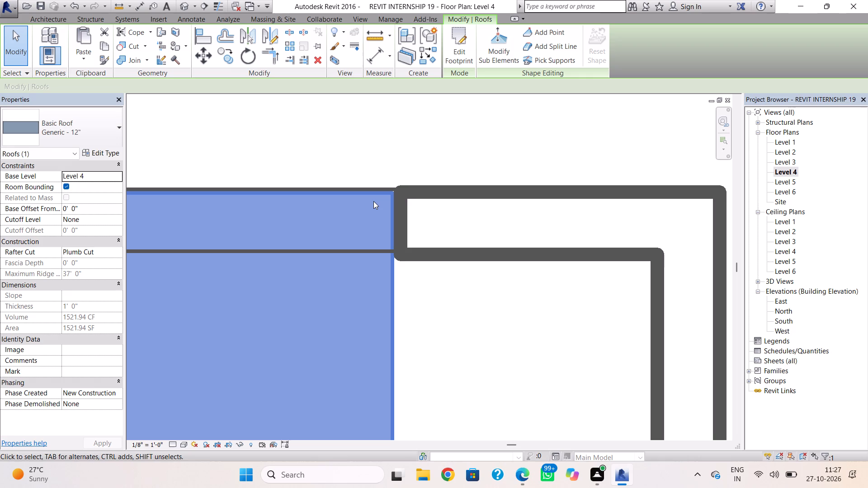
{"action": "key", "text": "Up"}
{"action": "key", "text": "Up"}
{"action": "left_click", "coordinate": [421, 164]}
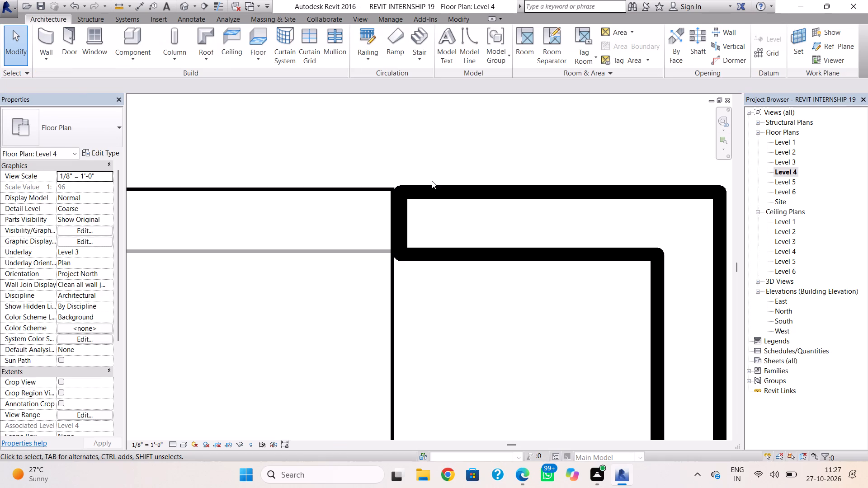
{"action": "left_click", "coordinate": [433, 182]}
In 3D, raise the north return wall's top to the tall east wall's top, giving an unconnected height of about 23'-2".
{"action": "left_click", "coordinate": [179, 3]}
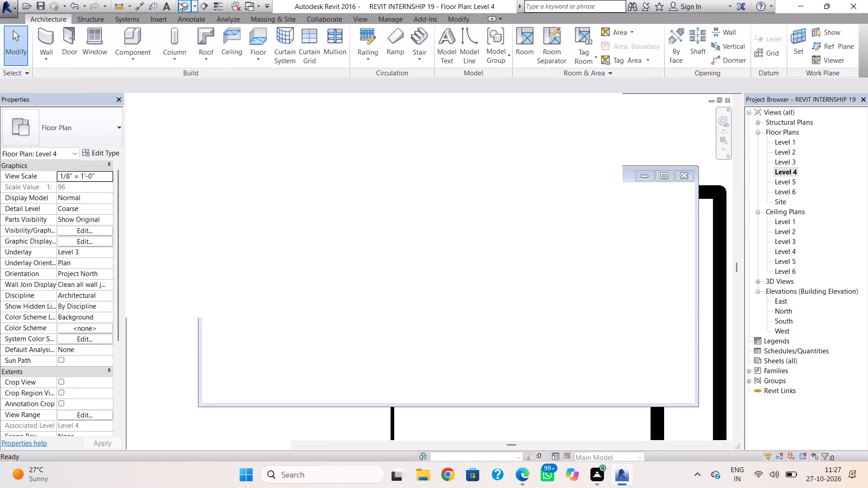
{"action": "scroll", "coordinate": [551, 266], "scroll_direction": "up", "scroll_amount": 4}
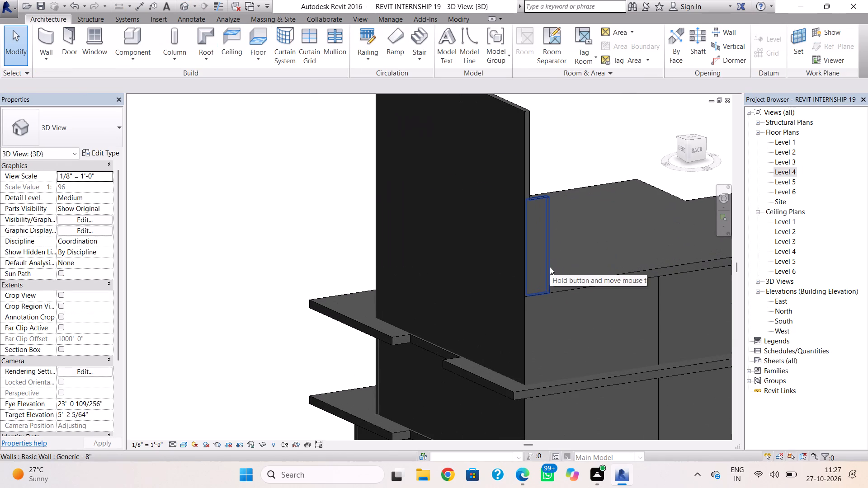
{"action": "left_click", "coordinate": [550, 267]}
{"action": "left_click_drag", "start_coordinate": [537, 193], "coordinate": [530, 110]}
{"action": "left_click", "coordinate": [567, 157]}
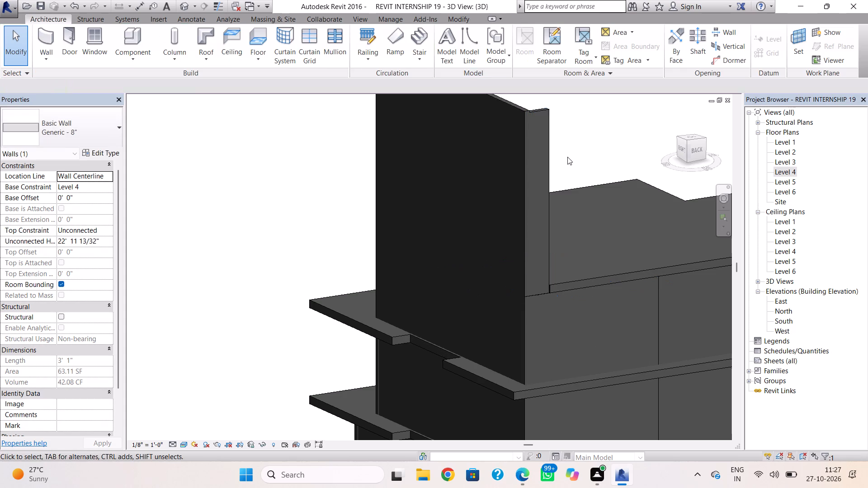
{"action": "left_click", "coordinate": [535, 110]}
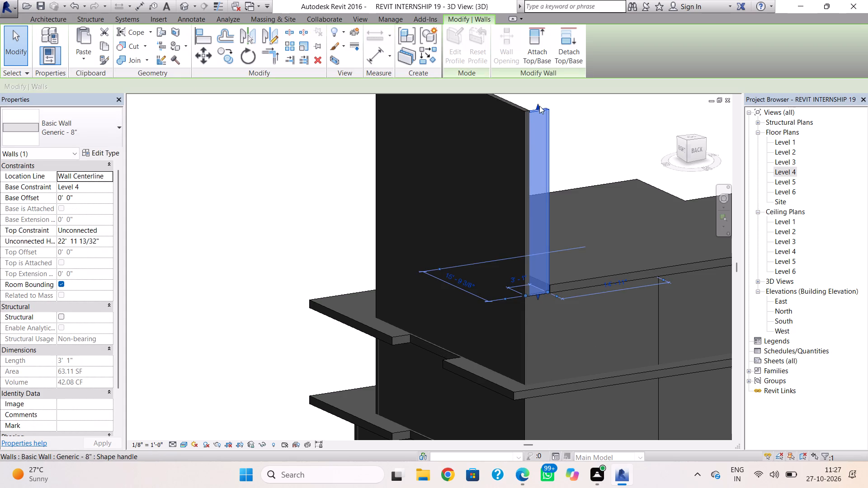
{"action": "left_click", "coordinate": [539, 106]}
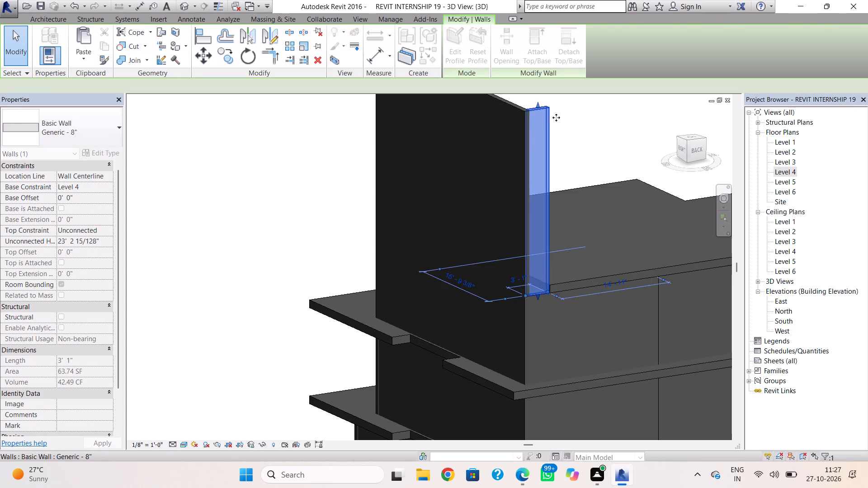
{"action": "left_click", "coordinate": [574, 120]}
Examine the tops of both Level 4 return walls and where the south one meets the roof in 3D.
{"action": "scroll", "coordinate": [538, 144], "scroll_direction": "up", "scroll_amount": 3}
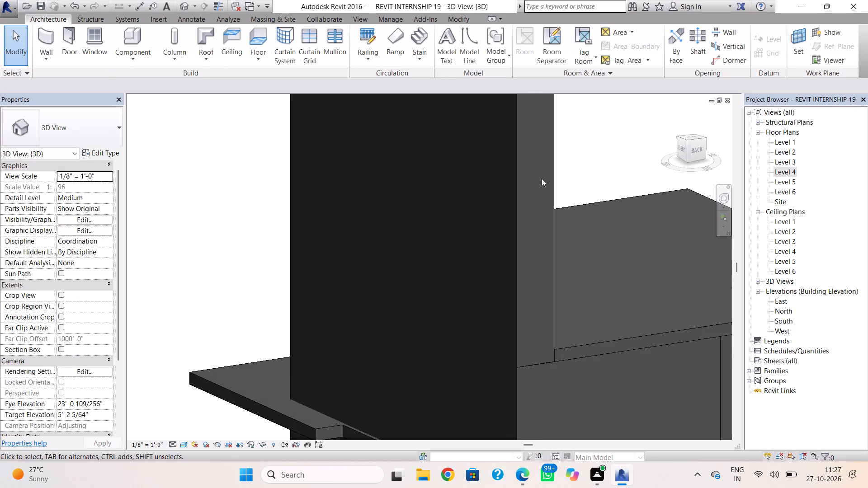
{"action": "middle_click_drag", "start_coordinate": [554, 190], "coordinate": [536, 284]}
{"action": "right_click_drag", "start_coordinate": [568, 273], "coordinate": [503, 258], "text": "shift"}
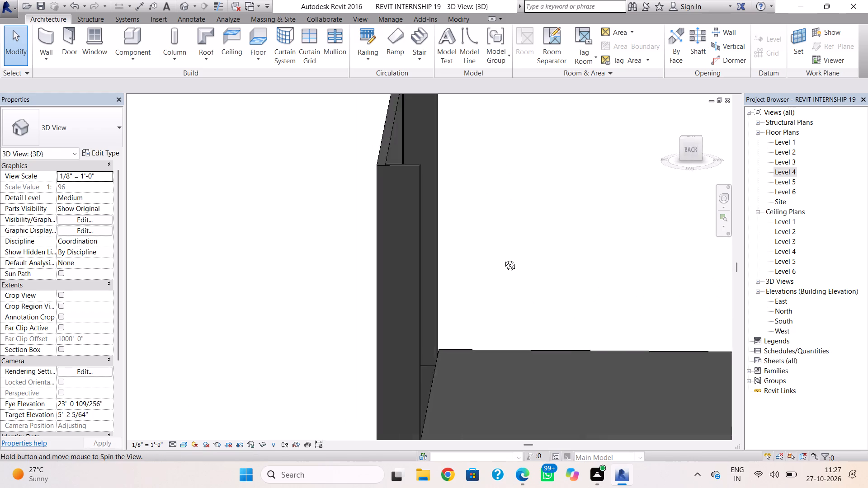
{"action": "right_click_drag", "start_coordinate": [503, 258], "coordinate": [825, 256], "text": "shift"}
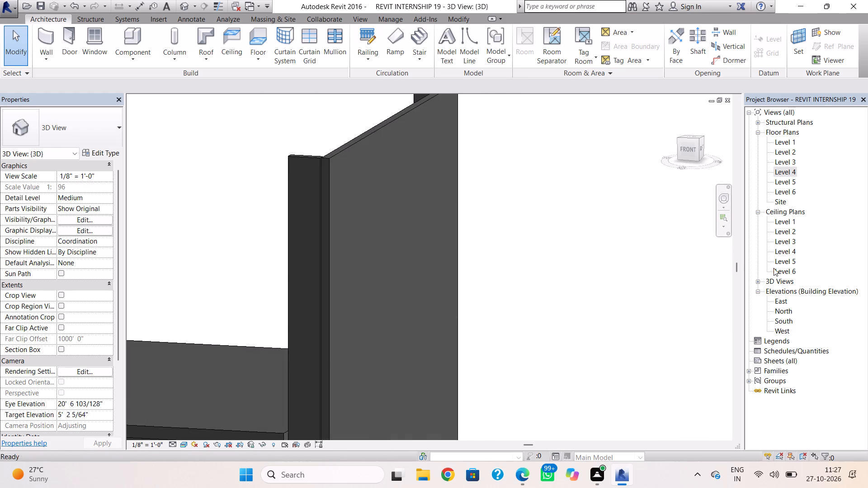
{"action": "scroll", "coordinate": [448, 316], "scroll_direction": "down", "scroll_amount": 4}
{"action": "middle_click_drag", "start_coordinate": [448, 317], "coordinate": [454, 246]}
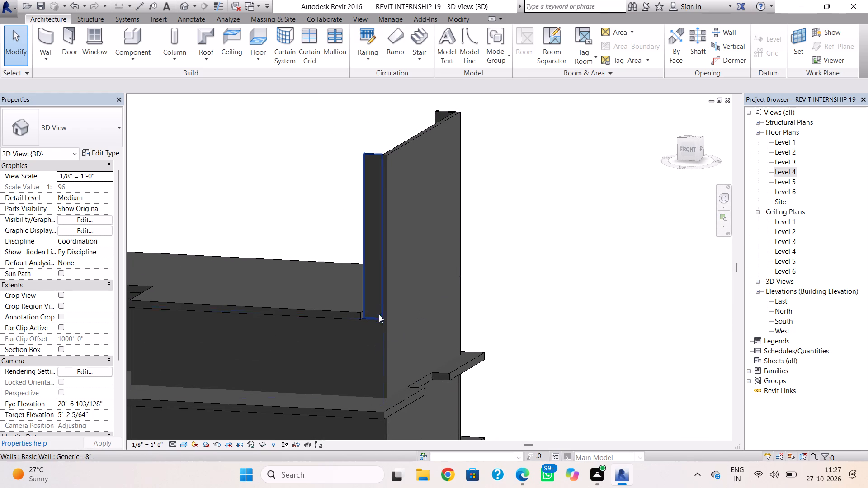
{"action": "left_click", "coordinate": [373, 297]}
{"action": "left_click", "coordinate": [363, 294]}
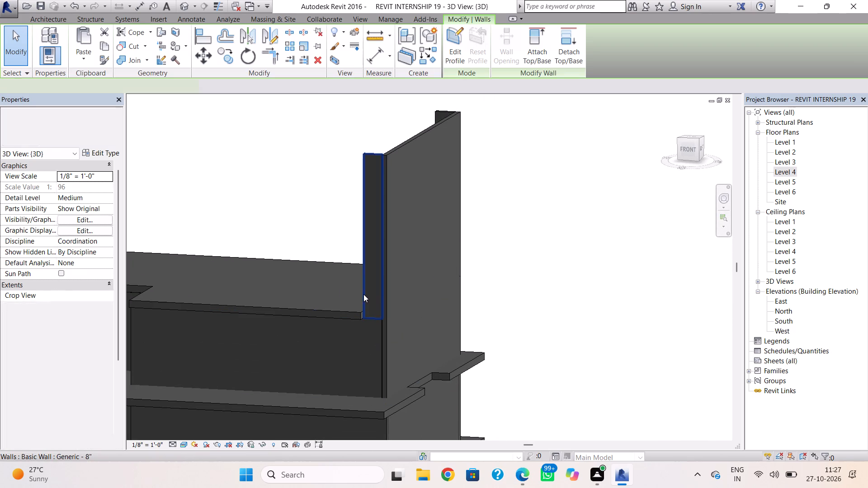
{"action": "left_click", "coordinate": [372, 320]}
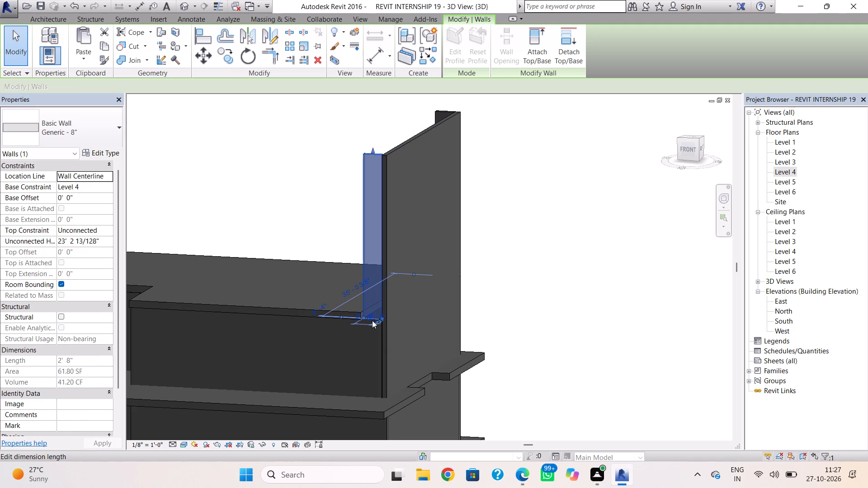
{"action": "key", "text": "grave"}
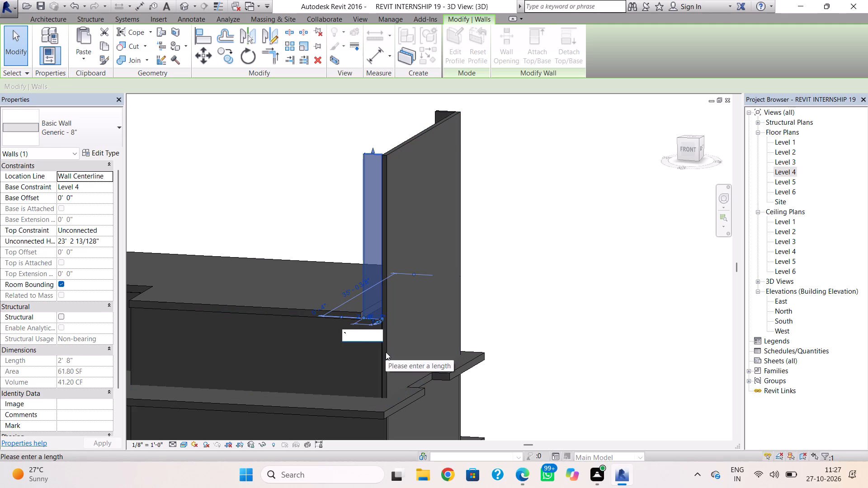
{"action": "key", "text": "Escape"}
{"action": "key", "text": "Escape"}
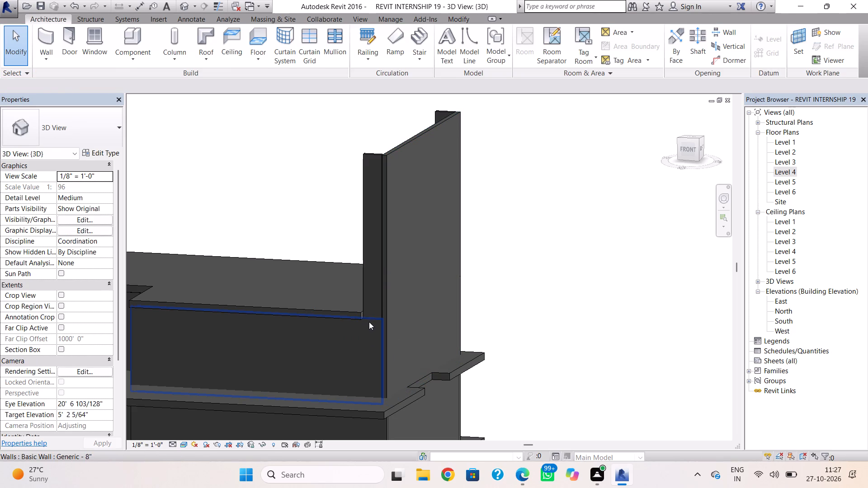
In the Level 3 south wall's profile, sketch a vertical line from the top edge to the bottom edge at the Level 4 roof's east end.
{"action": "double_click", "coordinate": [369, 322]}
{"action": "left_click", "coordinate": [505, 247]}
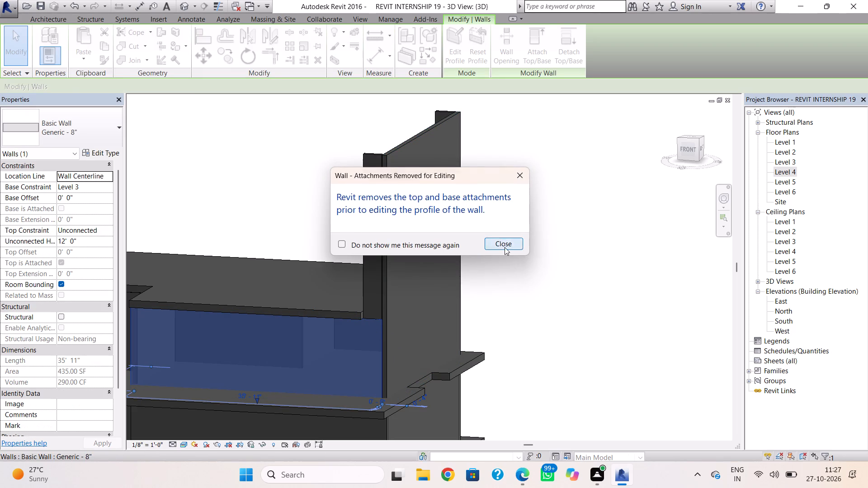
{"action": "left_click", "coordinate": [689, 150]}
{"action": "scroll", "coordinate": [454, 343], "scroll_direction": "up", "scroll_amount": 2}
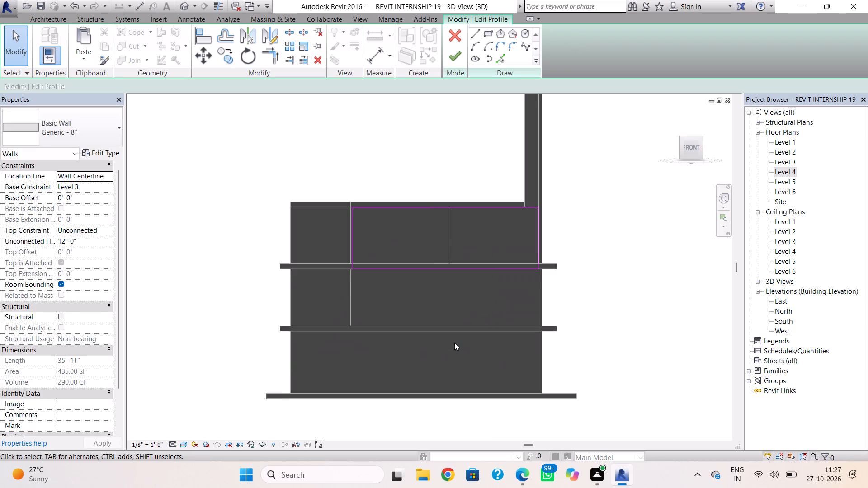
{"action": "scroll", "coordinate": [454, 343], "scroll_direction": "up", "scroll_amount": 4}
{"action": "scroll", "coordinate": [506, 239], "scroll_direction": "up", "scroll_amount": 1}
{"action": "middle_click_drag", "start_coordinate": [501, 249], "coordinate": [425, 338]}
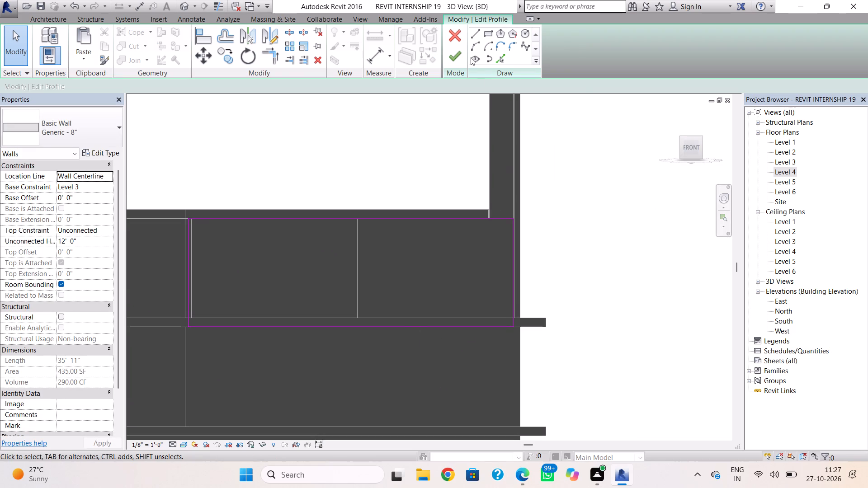
{"action": "left_click", "coordinate": [471, 37]}
{"action": "scroll", "coordinate": [490, 224], "scroll_direction": "up", "scroll_amount": 4}
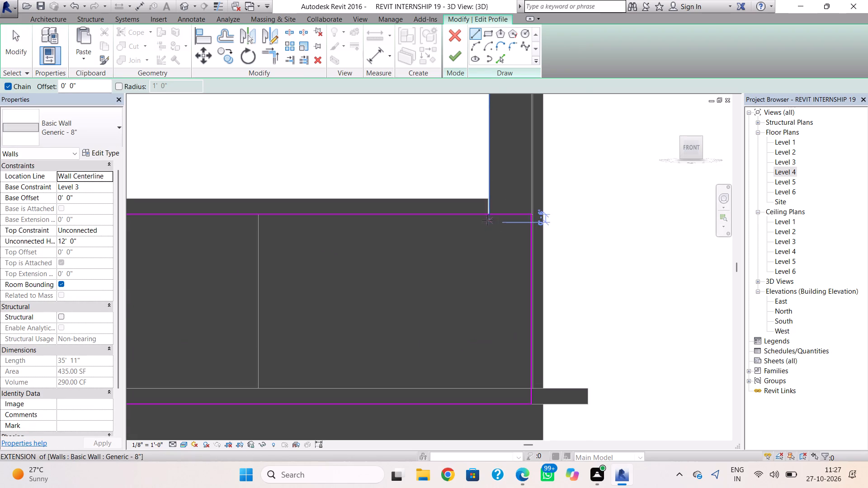
{"action": "scroll", "coordinate": [487, 220], "scroll_direction": "up", "scroll_amount": 4}
{"action": "left_click", "coordinate": [489, 210]}
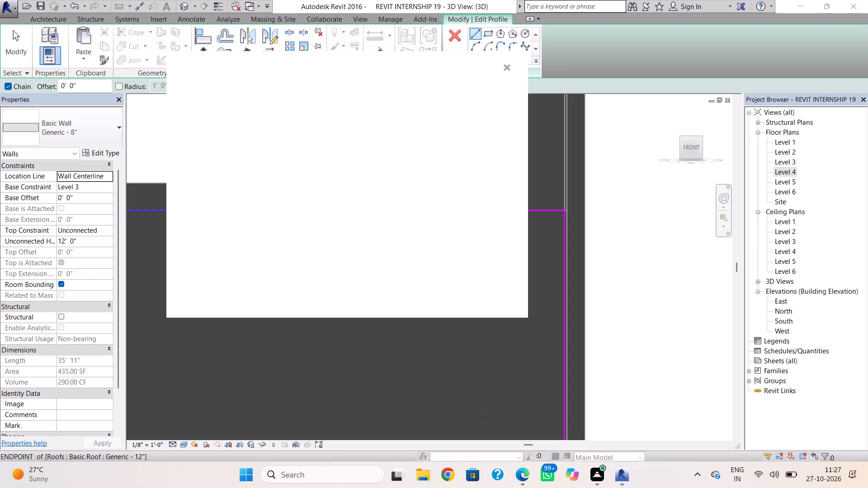
{"action": "left_click", "coordinate": [508, 69]}
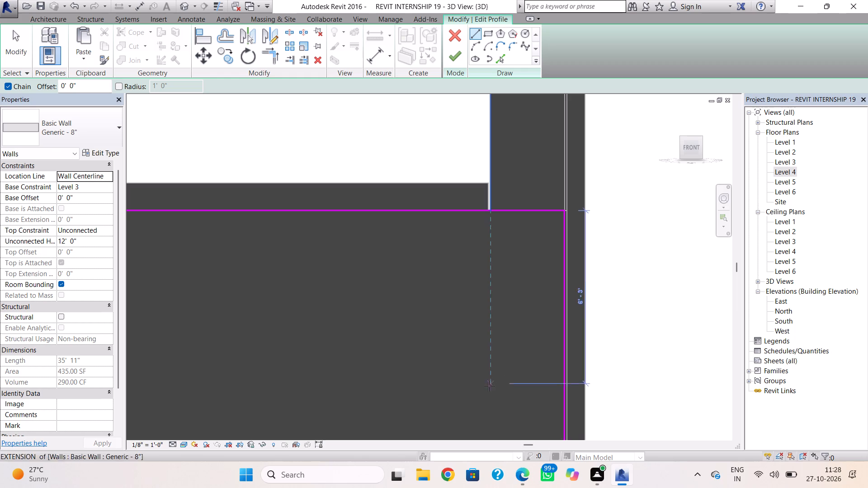
{"action": "scroll", "coordinate": [490, 202], "scroll_direction": "up", "scroll_amount": 5}
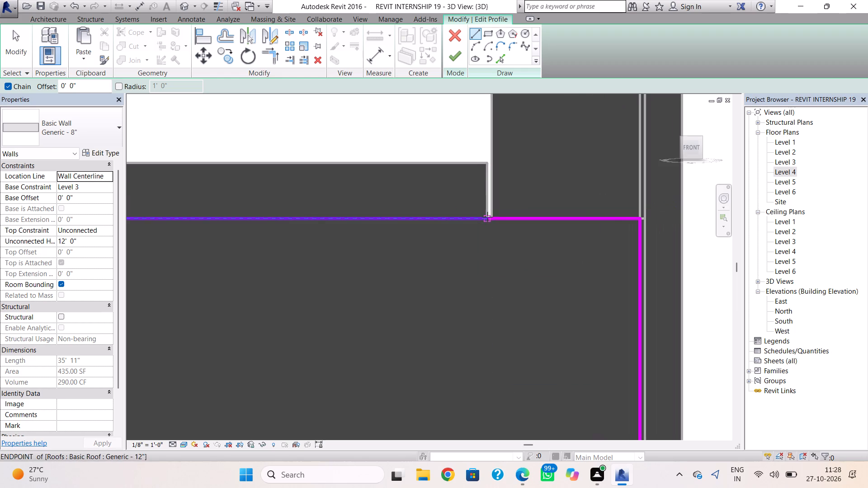
{"action": "scroll", "coordinate": [487, 219], "scroll_direction": "up", "scroll_amount": 4}
{"action": "left_click", "coordinate": [486, 217]}
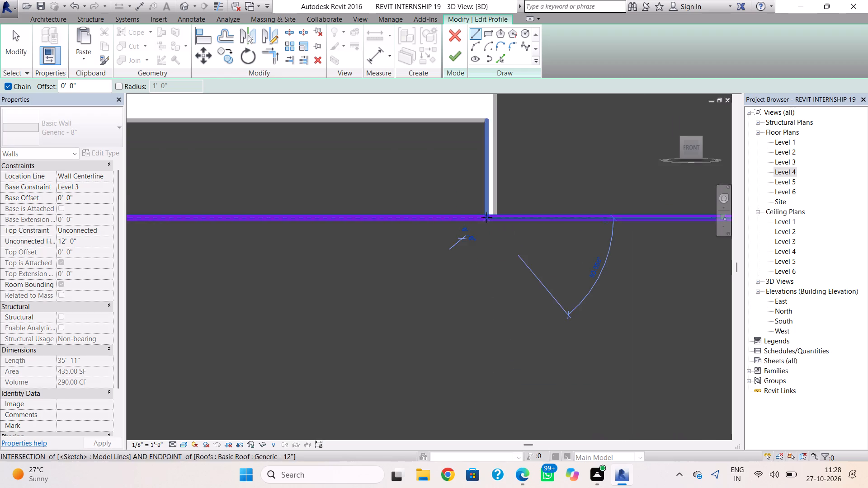
{"action": "scroll", "coordinate": [483, 338], "scroll_direction": "down", "scroll_amount": 2}
{"action": "middle_click_drag", "start_coordinate": [483, 339], "coordinate": [476, 282]}
{"action": "scroll", "coordinate": [467, 328], "scroll_direction": "down", "scroll_amount": 4}
{"action": "middle_click_drag", "start_coordinate": [468, 336], "coordinate": [471, 297]}
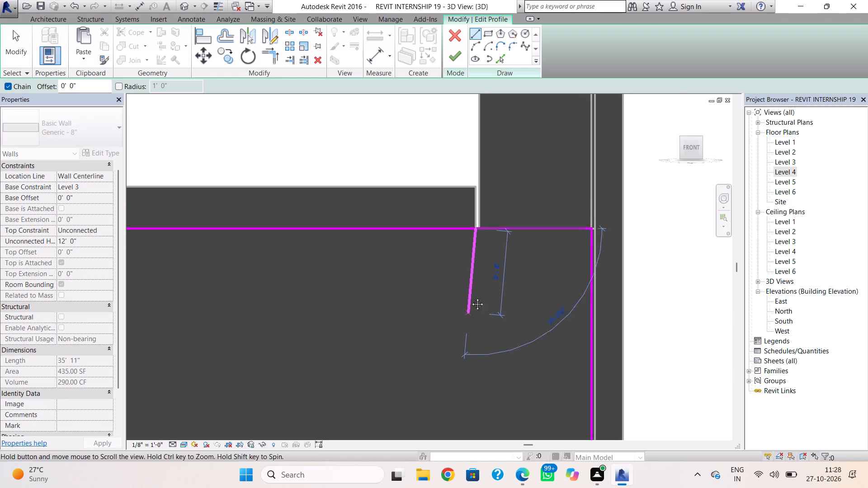
{"action": "middle_click_drag", "start_coordinate": [471, 297], "coordinate": [471, 244]}
{"action": "scroll", "coordinate": [480, 337], "scroll_direction": "down", "scroll_amount": 1}
{"action": "middle_click_drag", "start_coordinate": [483, 318], "coordinate": [485, 251]}
{"action": "scroll", "coordinate": [475, 316], "scroll_direction": "down", "scroll_amount": 3}
{"action": "middle_click_drag", "start_coordinate": [478, 299], "coordinate": [485, 265]}
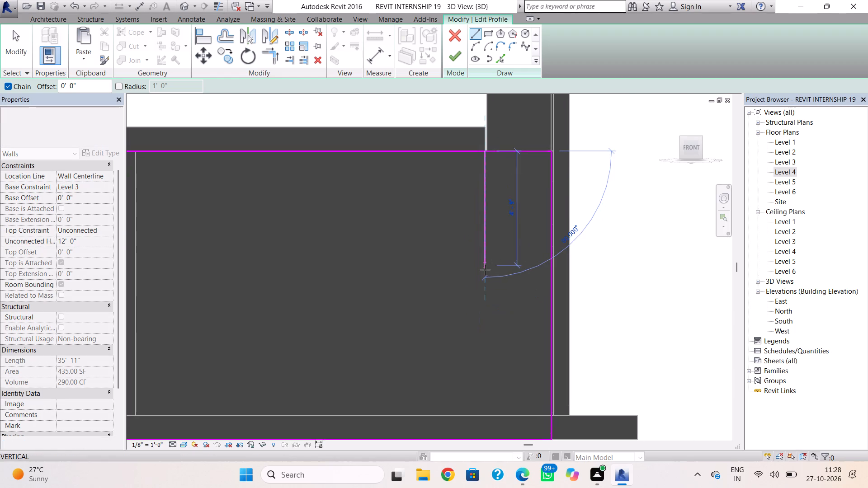
{"action": "scroll", "coordinate": [490, 400], "scroll_direction": "down", "scroll_amount": 1}
{"action": "middle_click_drag", "start_coordinate": [494, 375], "coordinate": [495, 282]}
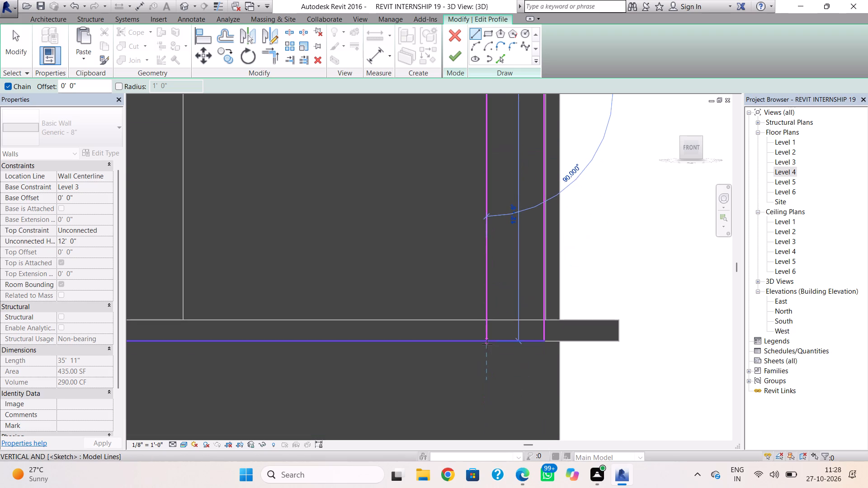
{"action": "left_click", "coordinate": [486, 341]}
{"action": "key", "text": "Escape"}
{"action": "key", "text": "Escape"}
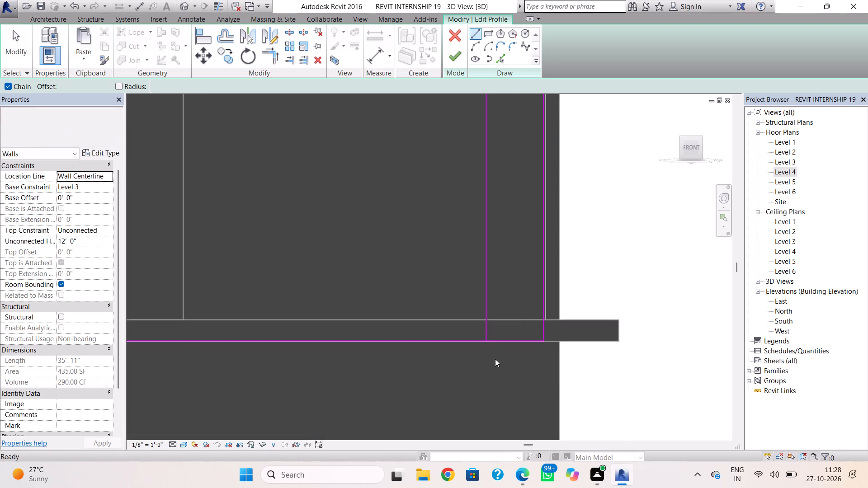
Shorten the profile's top and bottom lines to the new vertical line, about 33'-2" long, delete the old east edge and finish the profile.
{"action": "middle_click_drag", "start_coordinate": [494, 295], "coordinate": [472, 405]}
{"action": "scroll", "coordinate": [494, 301], "scroll_direction": "down", "scroll_amount": 1}
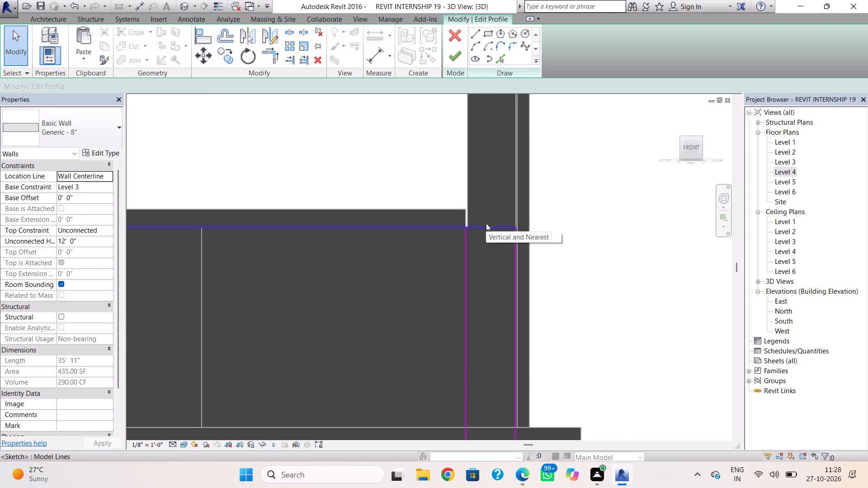
{"action": "left_click", "coordinate": [487, 227]}
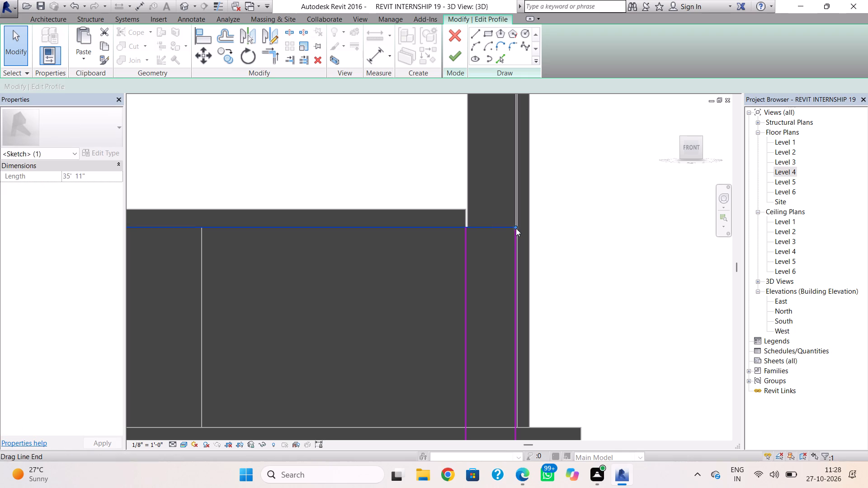
{"action": "left_click_drag", "start_coordinate": [514, 227], "coordinate": [468, 225]}
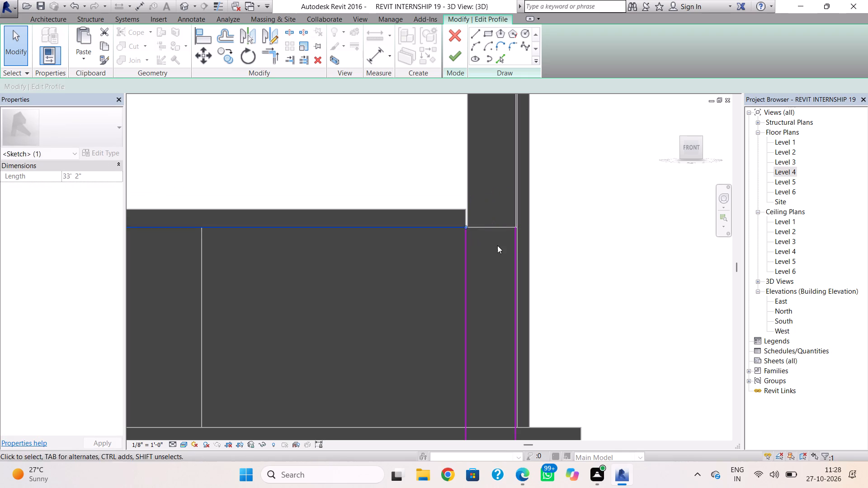
{"action": "key", "text": "Escape"}
{"action": "left_click", "coordinate": [514, 249]}
{"action": "key", "text": "Delete"}
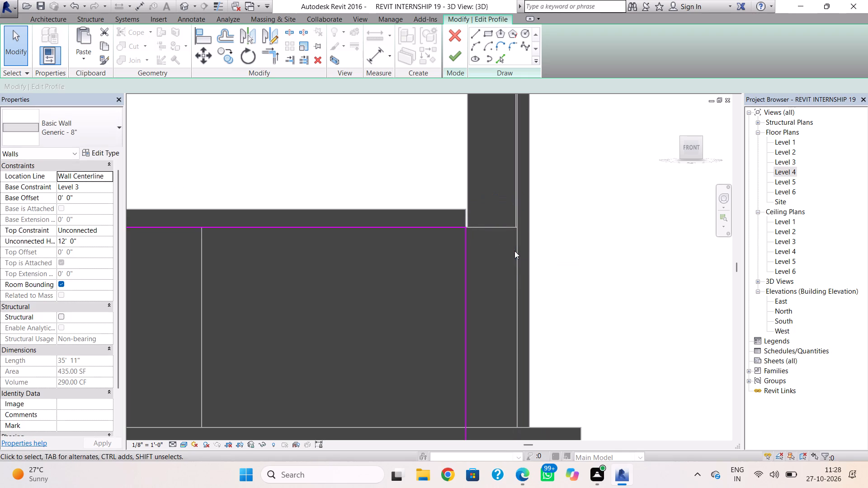
{"action": "scroll", "coordinate": [488, 339], "scroll_direction": "down", "scroll_amount": 3}
{"action": "middle_click_drag", "start_coordinate": [488, 339], "coordinate": [474, 296]}
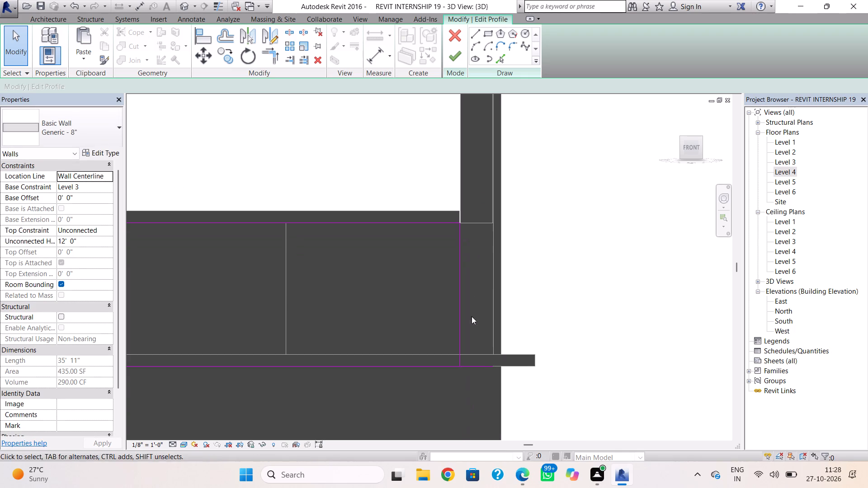
{"action": "left_click", "coordinate": [490, 368]}
{"action": "left_click_drag", "start_coordinate": [491, 366], "coordinate": [464, 367]}
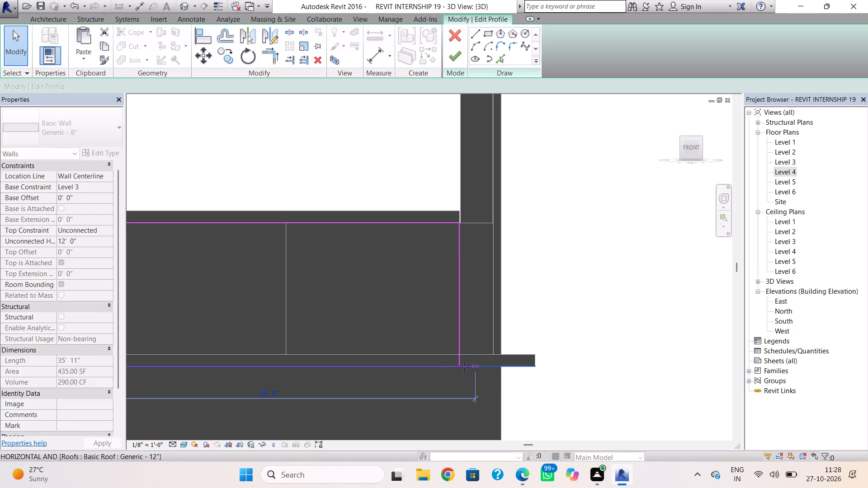
{"action": "left_click_drag", "start_coordinate": [464, 367], "coordinate": [460, 366]}
{"action": "key", "text": "Escape"}
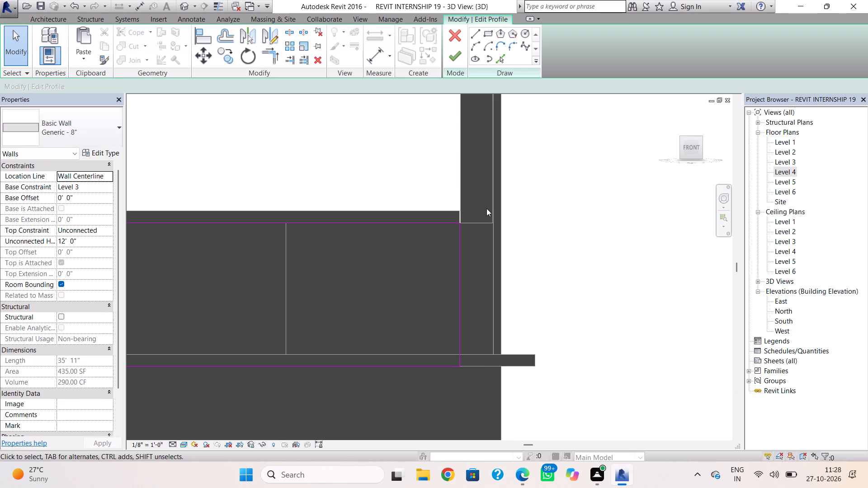
{"action": "left_click", "coordinate": [455, 52]}
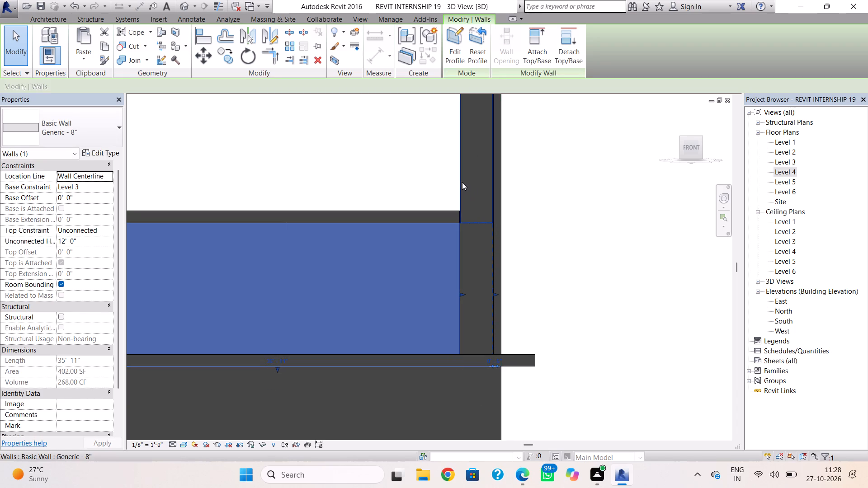
Extend the south return wall's base down to the top of the Level 3 roof, giving a base offset of -11' 0".
{"action": "left_click", "coordinate": [461, 182]}
{"action": "left_click_drag", "start_coordinate": [478, 226], "coordinate": [479, 260]}
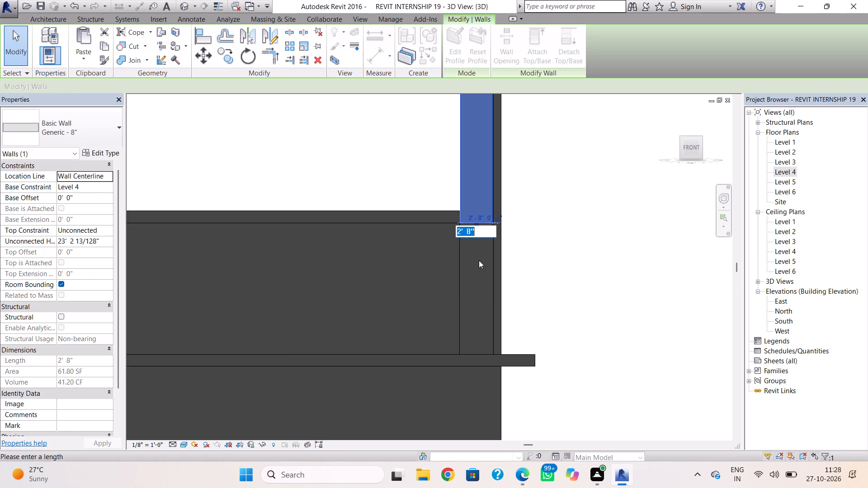
{"action": "left_click_drag", "start_coordinate": [479, 260], "coordinate": [479, 264]}
{"action": "key", "text": "Escape"}
{"action": "left_click_drag", "start_coordinate": [476, 226], "coordinate": [477, 258]}
{"action": "left_click_drag", "start_coordinate": [477, 258], "coordinate": [473, 331]}
{"action": "key", "text": "Escape"}
{"action": "left_click_drag", "start_coordinate": [477, 225], "coordinate": [477, 240]}
{"action": "key", "text": "Escape"}
{"action": "scroll", "coordinate": [476, 225], "scroll_direction": "up", "scroll_amount": 8}
{"action": "left_click_drag", "start_coordinate": [477, 221], "coordinate": [479, 279]}
{"action": "key", "text": "Escape"}
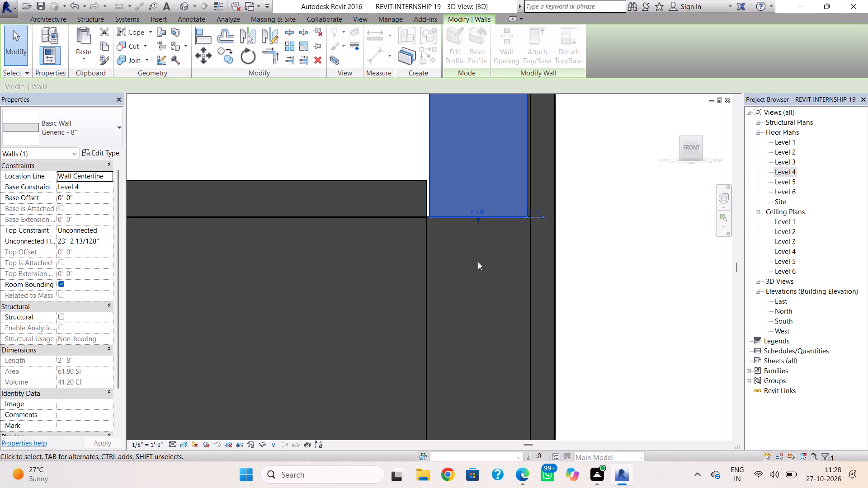
{"action": "scroll", "coordinate": [479, 225], "scroll_direction": "up", "scroll_amount": 7}
{"action": "left_click_drag", "start_coordinate": [476, 216], "coordinate": [479, 305]}
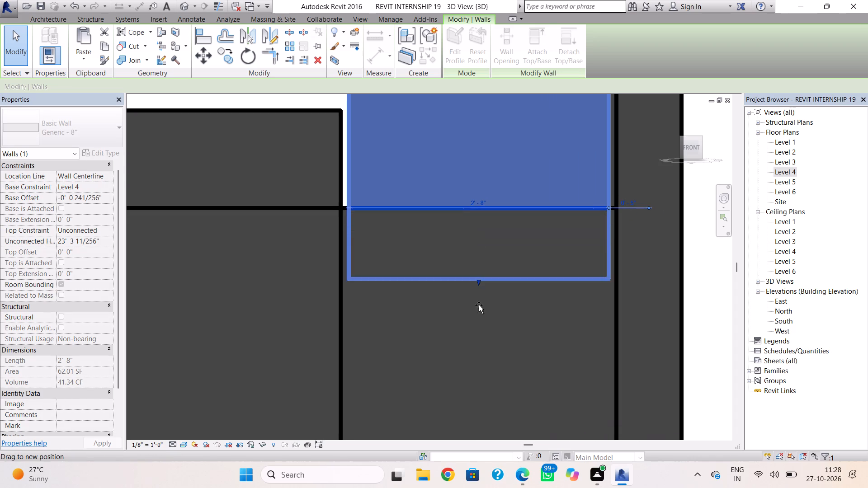
{"action": "left_click_drag", "start_coordinate": [479, 305], "coordinate": [474, 366]}
{"action": "scroll", "coordinate": [474, 366], "scroll_direction": "down", "scroll_amount": 3}
{"action": "middle_click_drag", "start_coordinate": [474, 363], "coordinate": [478, 285]}
{"action": "scroll", "coordinate": [478, 329], "scroll_direction": "down", "scroll_amount": 5}
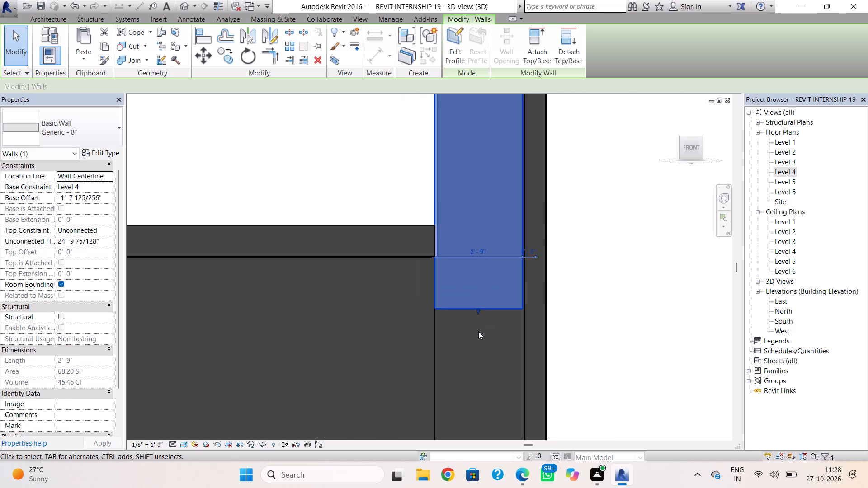
{"action": "scroll", "coordinate": [478, 331], "scroll_direction": "down", "scroll_amount": 2}
{"action": "middle_click_drag", "start_coordinate": [478, 328], "coordinate": [477, 230]}
{"action": "scroll", "coordinate": [479, 226], "scroll_direction": "up", "scroll_amount": 1}
{"action": "left_click_drag", "start_coordinate": [477, 219], "coordinate": [481, 382]}
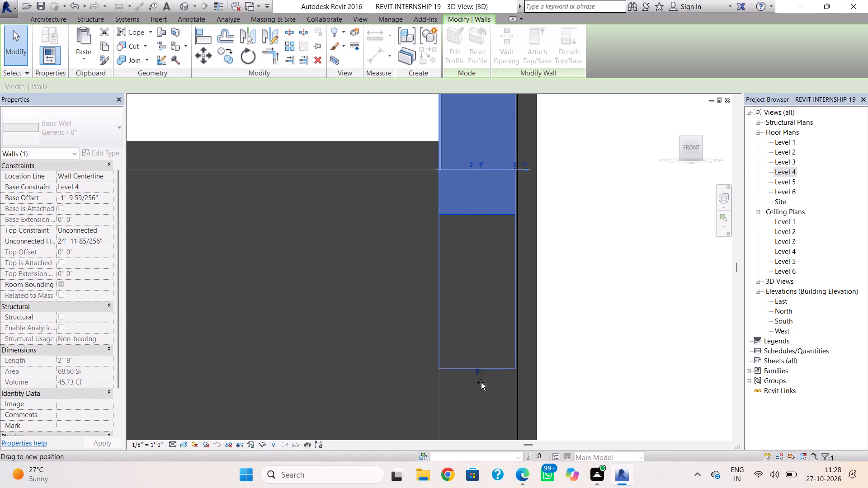
{"action": "left_click_drag", "start_coordinate": [481, 382], "coordinate": [481, 384]}
{"action": "scroll", "coordinate": [481, 384], "scroll_direction": "down", "scroll_amount": 3}
{"action": "middle_click_drag", "start_coordinate": [479, 378], "coordinate": [478, 304]}
{"action": "scroll", "coordinate": [478, 307], "scroll_direction": "up", "scroll_amount": 1}
{"action": "left_click_drag", "start_coordinate": [476, 315], "coordinate": [477, 381]}
{"action": "key", "text": "Escape"}
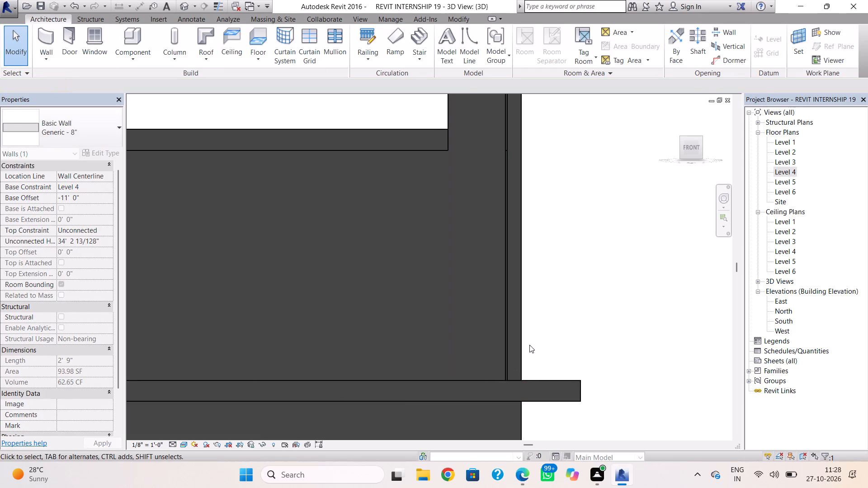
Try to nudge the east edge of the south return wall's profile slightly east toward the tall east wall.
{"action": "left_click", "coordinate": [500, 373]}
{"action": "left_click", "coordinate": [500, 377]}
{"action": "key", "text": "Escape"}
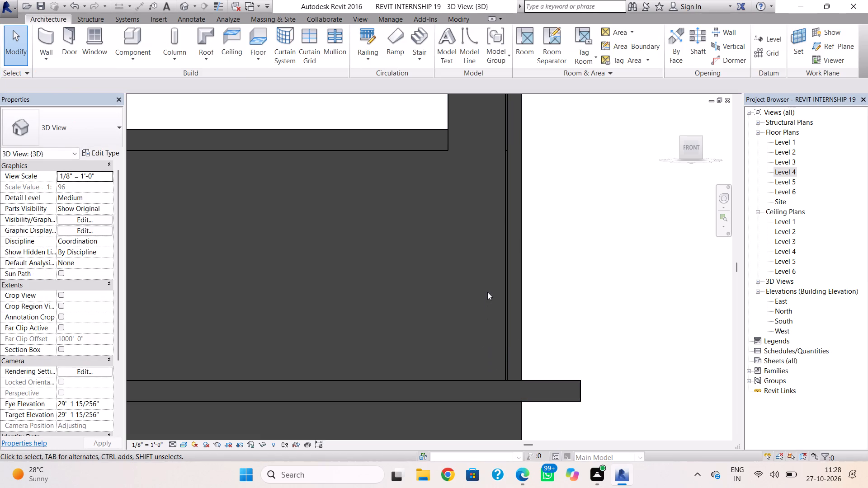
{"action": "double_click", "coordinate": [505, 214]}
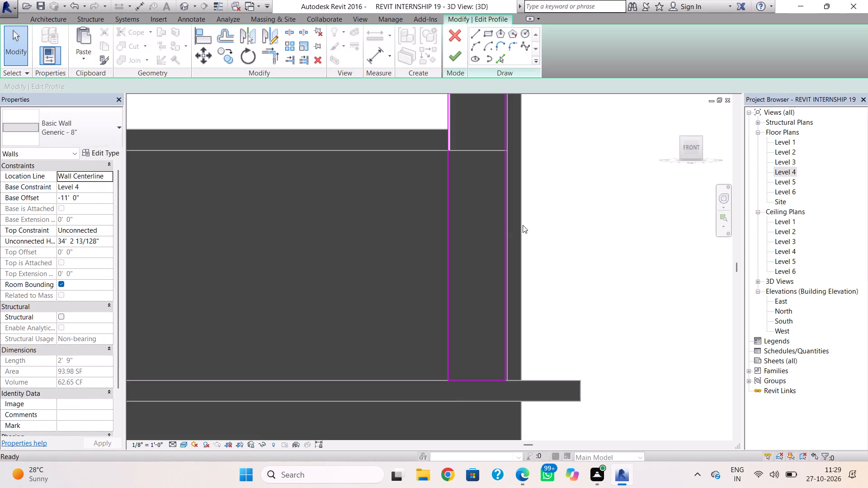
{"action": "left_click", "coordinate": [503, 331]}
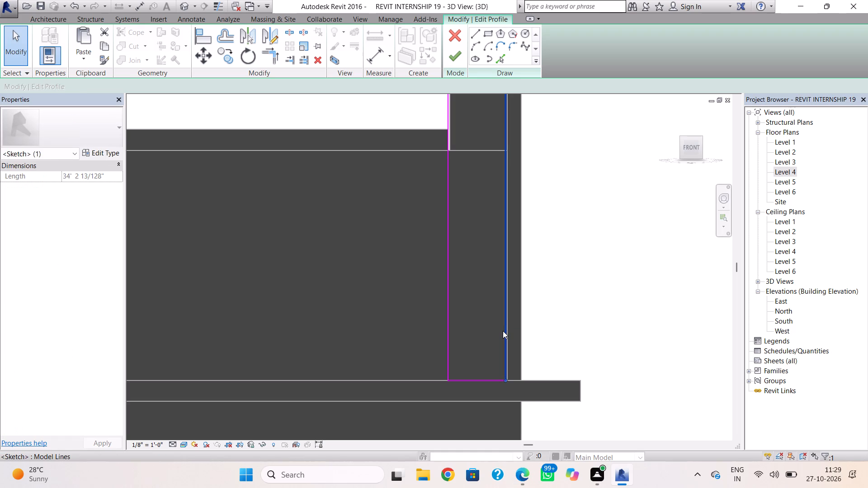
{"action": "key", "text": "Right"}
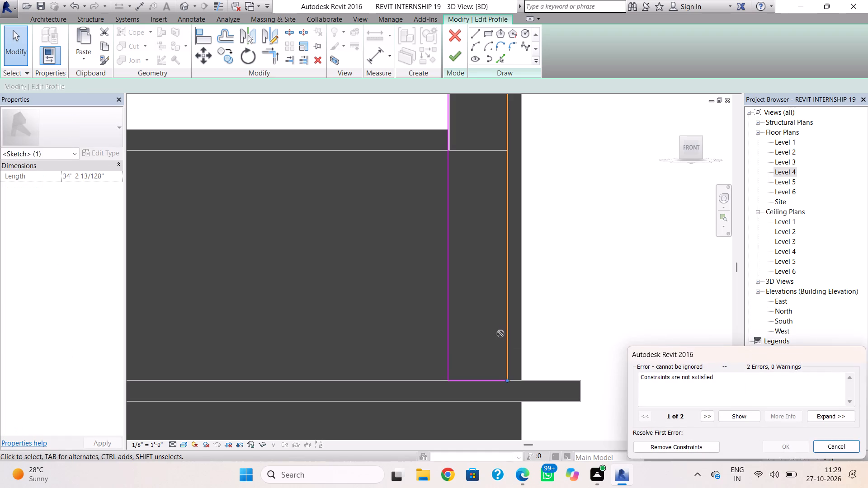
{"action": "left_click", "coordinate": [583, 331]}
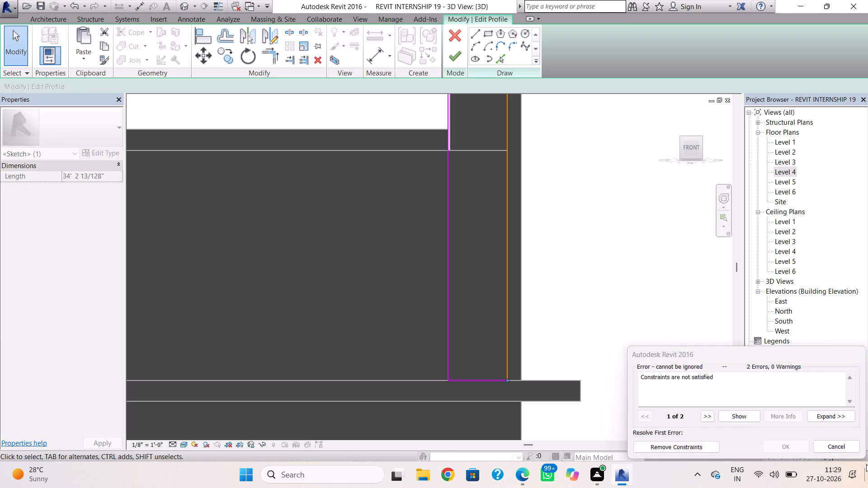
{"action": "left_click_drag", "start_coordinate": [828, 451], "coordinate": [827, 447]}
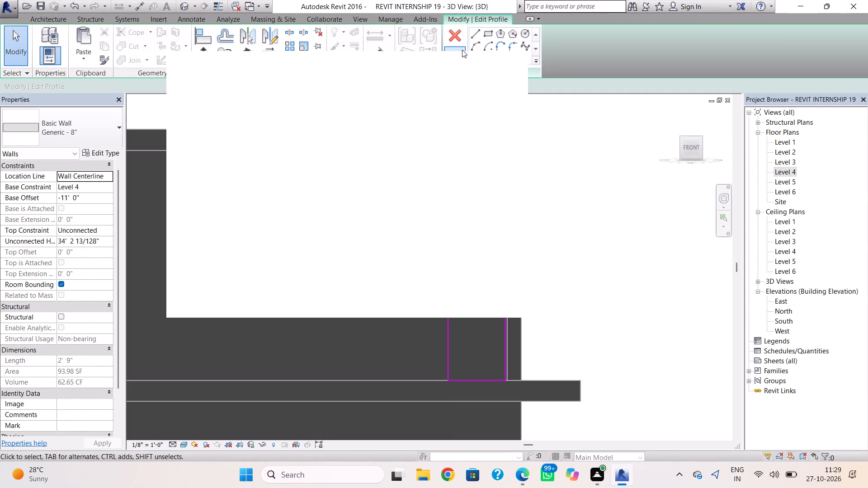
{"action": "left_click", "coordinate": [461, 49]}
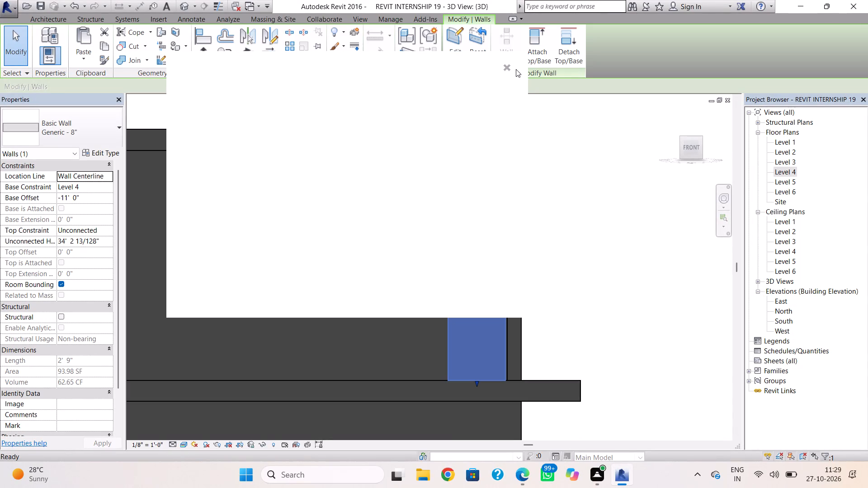
In the Level 4 plan, stretch the south return wall's east end slightly toward the tall east wall, to a length of 2' 9 1/2".
{"action": "left_click", "coordinate": [506, 66]}
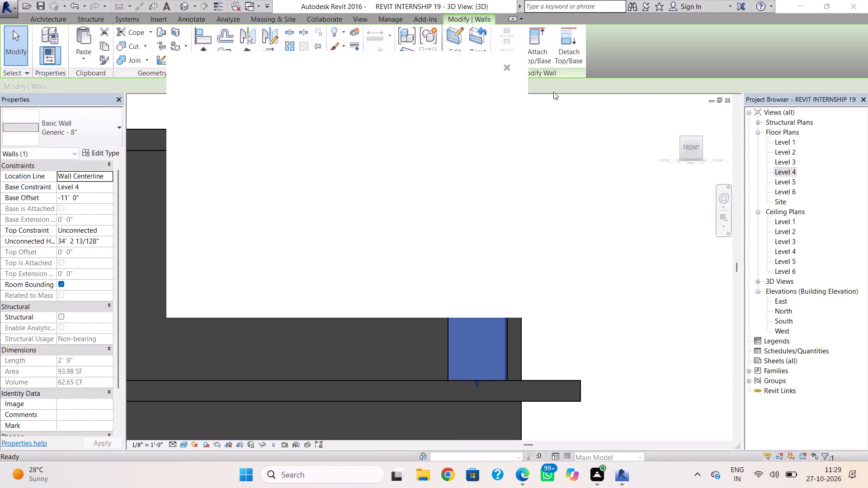
{"action": "double_click", "coordinate": [779, 171]}
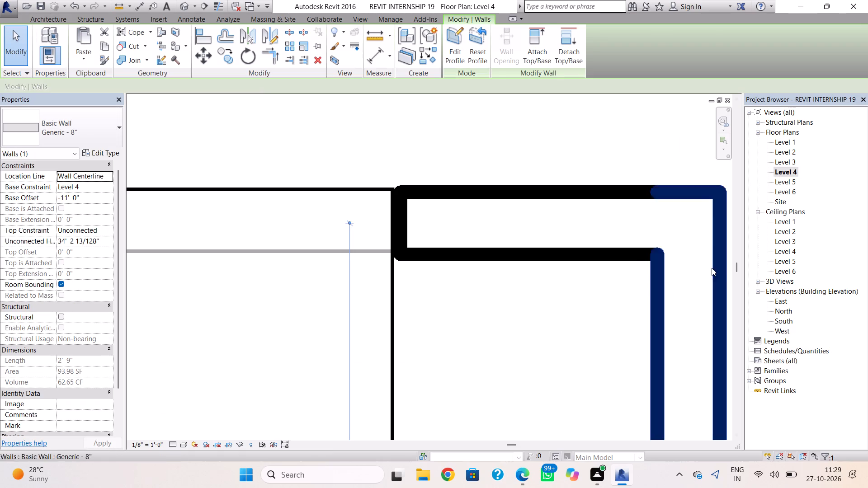
{"action": "scroll", "coordinate": [634, 349], "scroll_direction": "down", "scroll_amount": 10}
{"action": "middle_click_drag", "start_coordinate": [632, 369], "coordinate": [604, 305]}
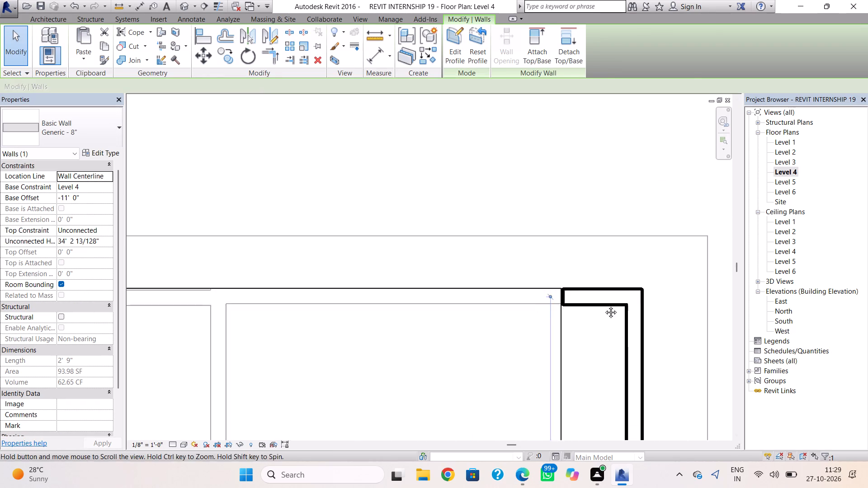
{"action": "middle_click_drag", "start_coordinate": [604, 305], "coordinate": [566, 194]}
{"action": "scroll", "coordinate": [546, 110], "scroll_direction": "up", "scroll_amount": 1}
{"action": "scroll", "coordinate": [549, 188], "scroll_direction": "down", "scroll_amount": 4}
{"action": "scroll", "coordinate": [564, 291], "scroll_direction": "down", "scroll_amount": 5}
{"action": "middle_click_drag", "start_coordinate": [569, 306], "coordinate": [540, 183]}
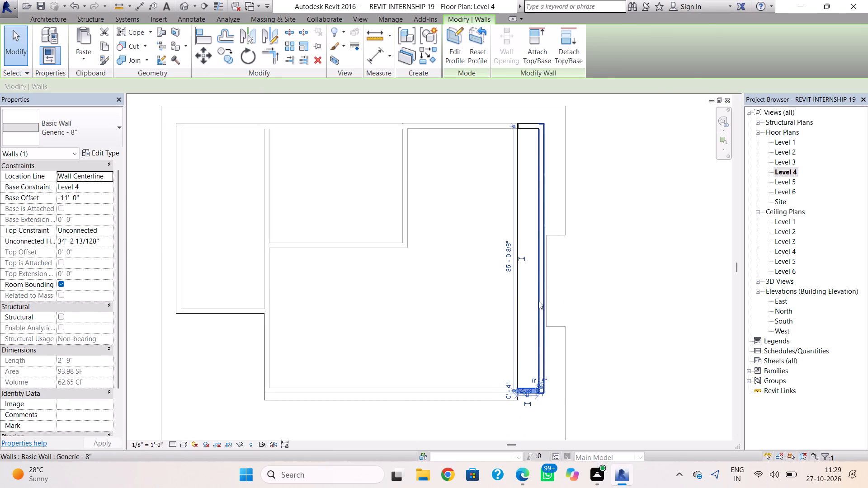
{"action": "scroll", "coordinate": [535, 389], "scroll_direction": "up", "scroll_amount": 4}
{"action": "key", "text": "Escape"}
{"action": "scroll", "coordinate": [547, 399], "scroll_direction": "up", "scroll_amount": 4}
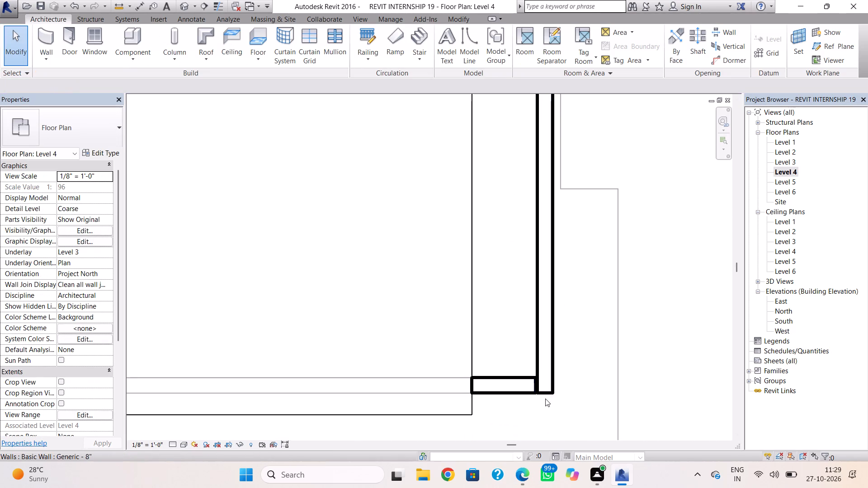
{"action": "scroll", "coordinate": [539, 393], "scroll_direction": "up", "scroll_amount": 5}
{"action": "left_click", "coordinate": [511, 391]}
{"action": "scroll", "coordinate": [516, 383], "scroll_direction": "up", "scroll_amount": 6}
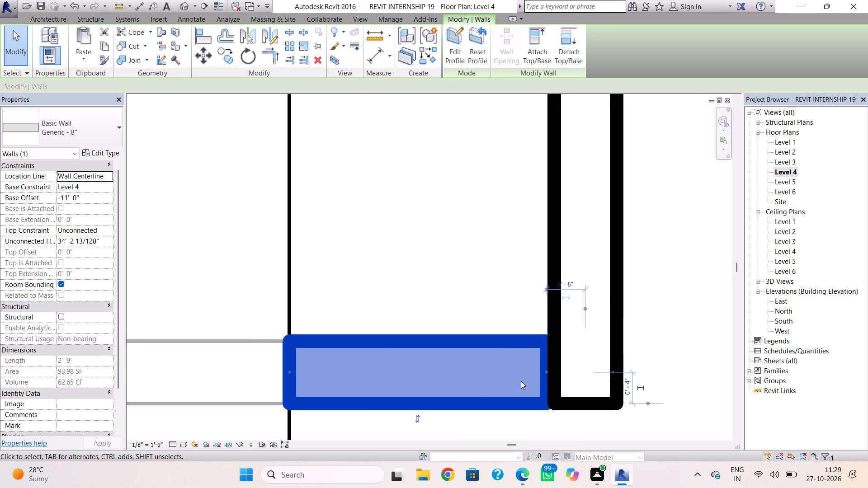
{"action": "scroll", "coordinate": [521, 381], "scroll_direction": "up", "scroll_amount": 2}
{"action": "left_click_drag", "start_coordinate": [561, 366], "coordinate": [567, 363]}
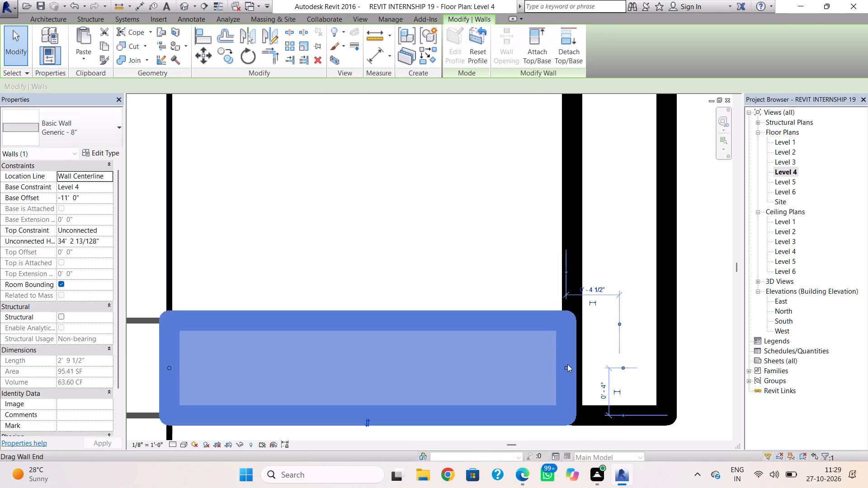
{"action": "key", "text": "Escape"}
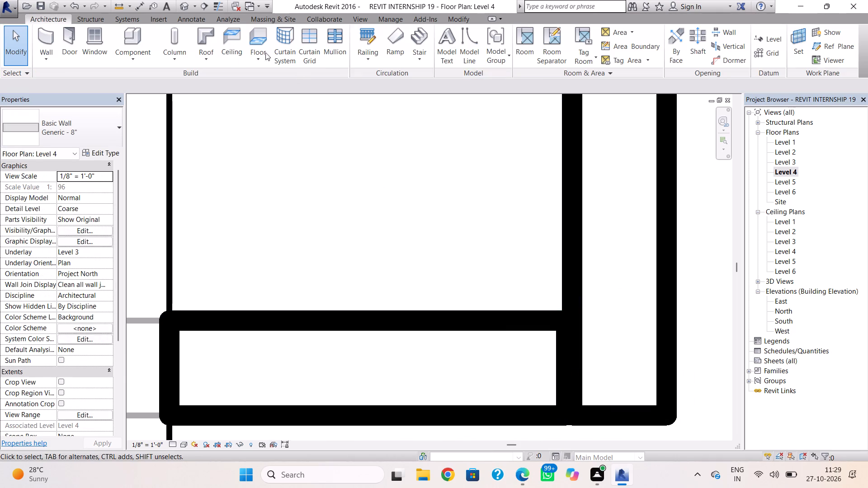
Check the south return wall in 3D, and in the Level 4 plan extend its east end further until it joins the tall east wall.
{"action": "left_click", "coordinate": [189, 10]}
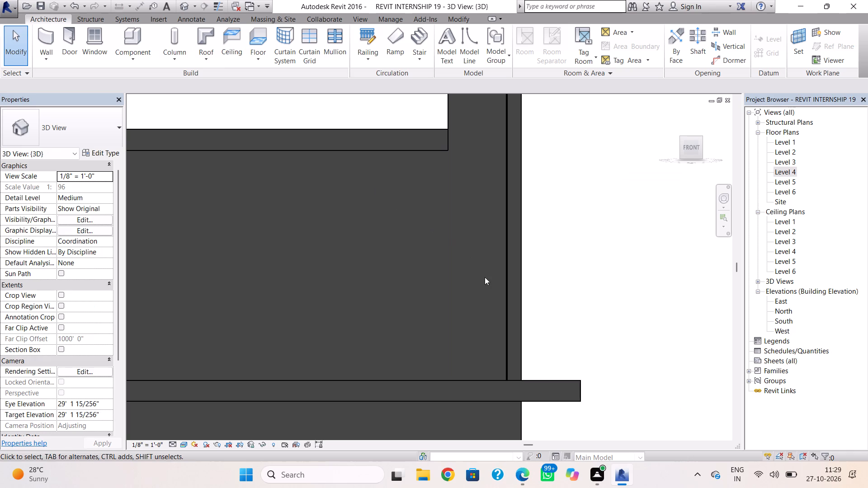
{"action": "left_click", "coordinate": [506, 305]}
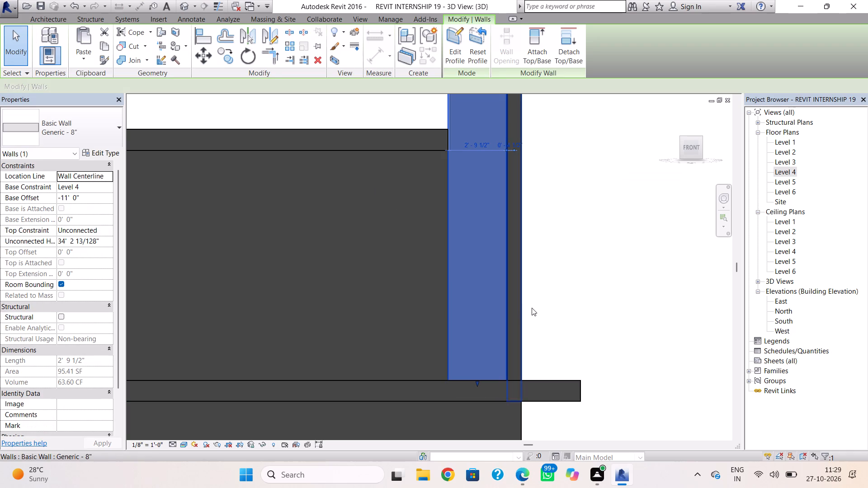
{"action": "double_click", "coordinate": [786, 172]}
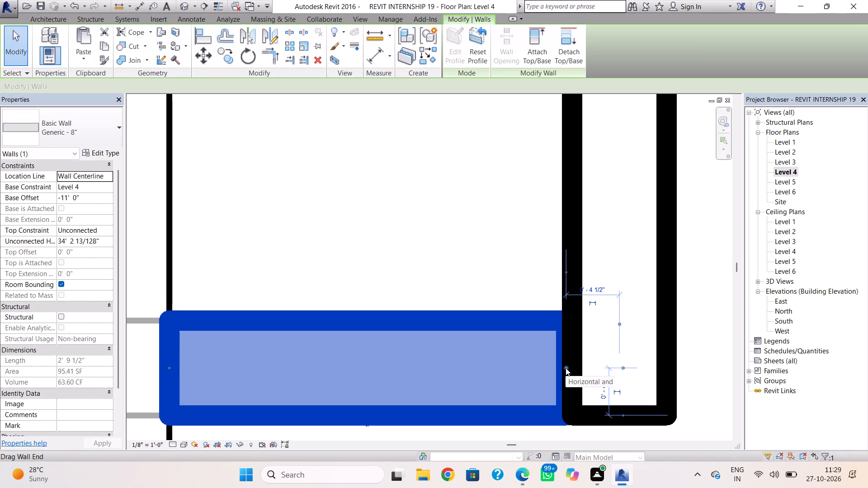
{"action": "left_click_drag", "start_coordinate": [566, 368], "coordinate": [571, 367]}
{"action": "left_click", "coordinate": [597, 358]}
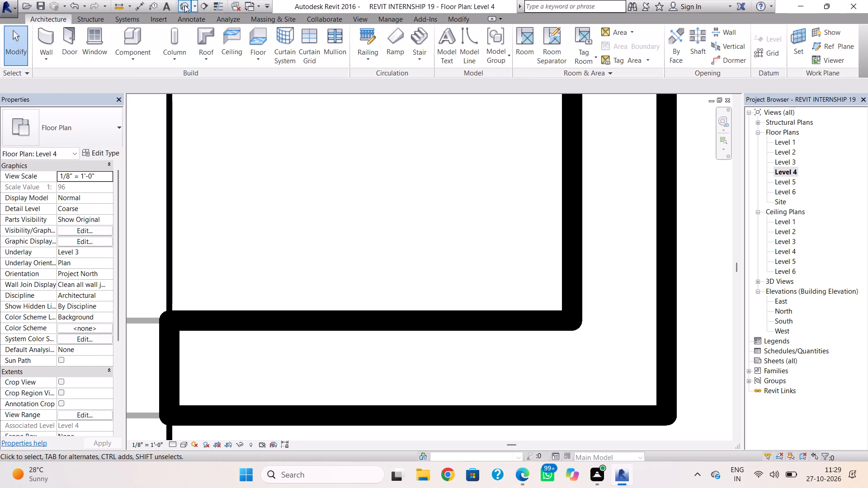
In the 3D view, open the profile of the Level 3 north wall's east segment for editing and view it straight from the back.
{"action": "left_click", "coordinate": [184, 5]}
{"action": "scroll", "coordinate": [446, 186], "scroll_direction": "down", "scroll_amount": 3}
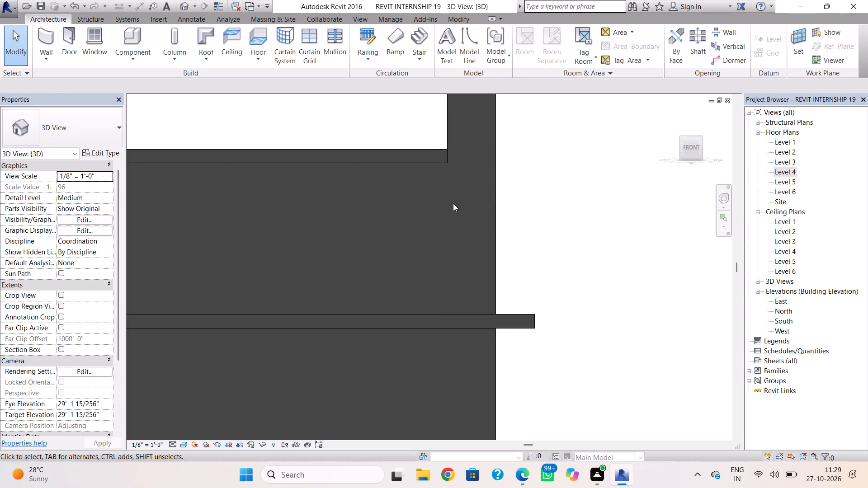
{"action": "scroll", "coordinate": [453, 207], "scroll_direction": "down", "scroll_amount": 3}
{"action": "middle_click_drag", "start_coordinate": [454, 217], "coordinate": [451, 375]}
{"action": "right_click_drag", "start_coordinate": [592, 281], "coordinate": [507, 305], "text": "shift"}
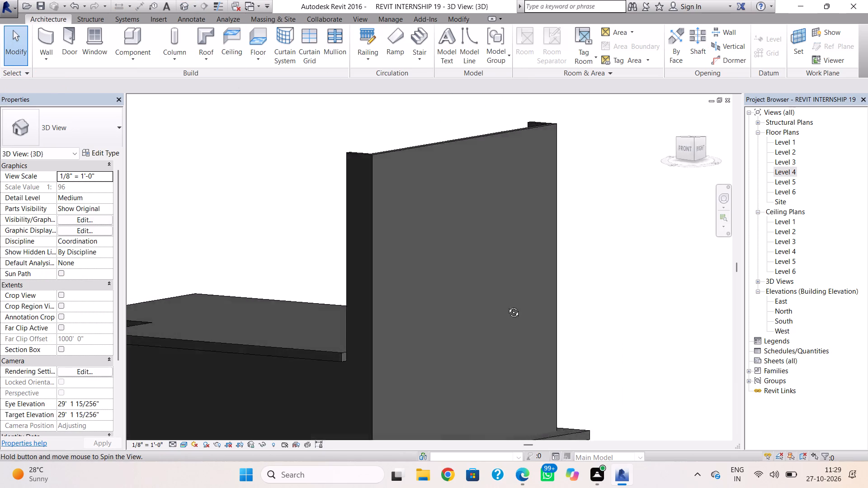
{"action": "right_click_drag", "start_coordinate": [507, 305], "coordinate": [328, 270], "text": "shift"}
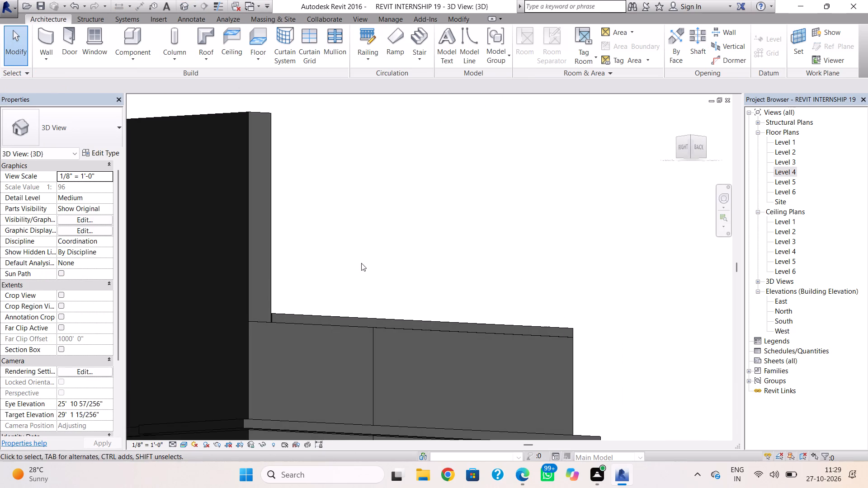
{"action": "middle_click_drag", "start_coordinate": [367, 263], "coordinate": [566, 244]}
{"action": "right_click_drag", "start_coordinate": [545, 251], "coordinate": [508, 261], "text": "shift"}
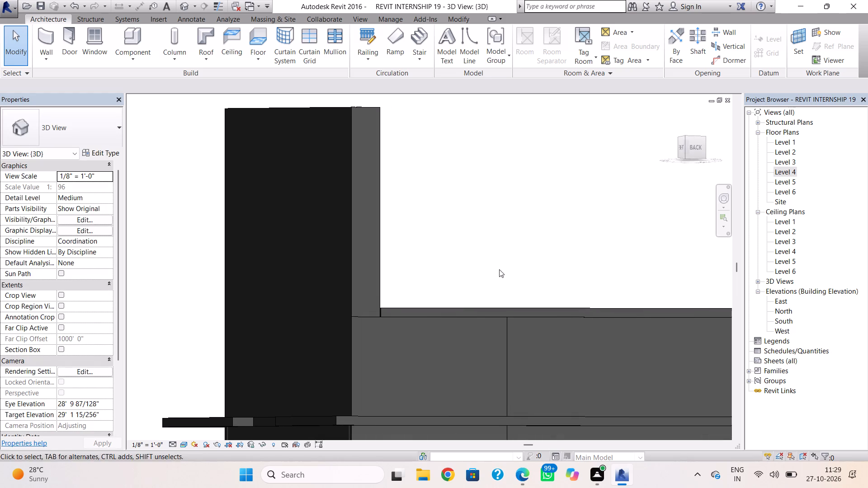
{"action": "double_click", "coordinate": [409, 321]}
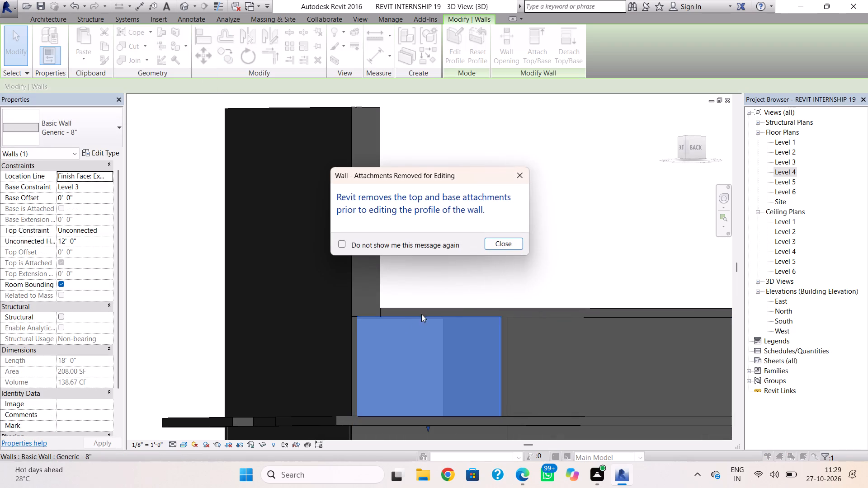
{"action": "left_click", "coordinate": [505, 238]}
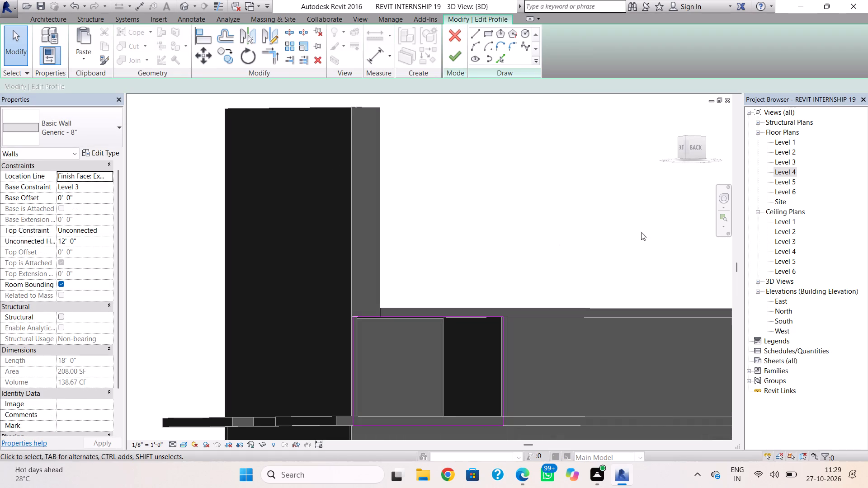
{"action": "left_click", "coordinate": [694, 150]}
{"action": "scroll", "coordinate": [350, 310], "scroll_direction": "up", "scroll_amount": 2}
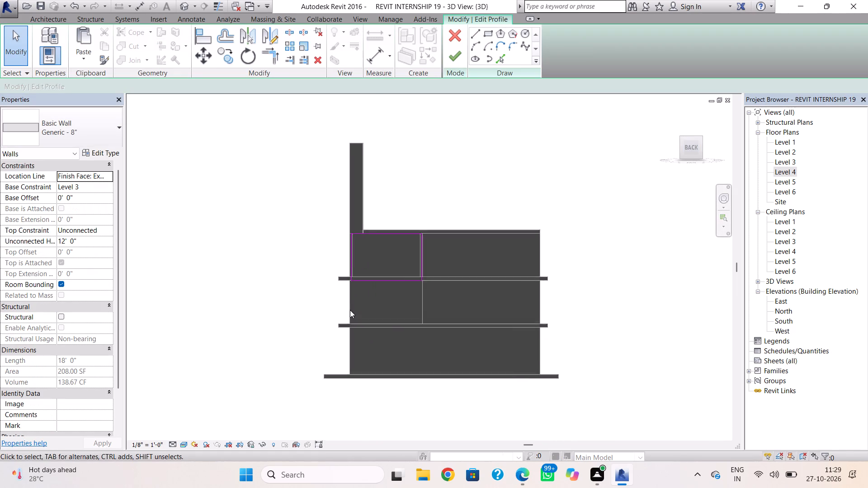
{"action": "scroll", "coordinate": [350, 310], "scroll_direction": "up", "scroll_amount": 6}
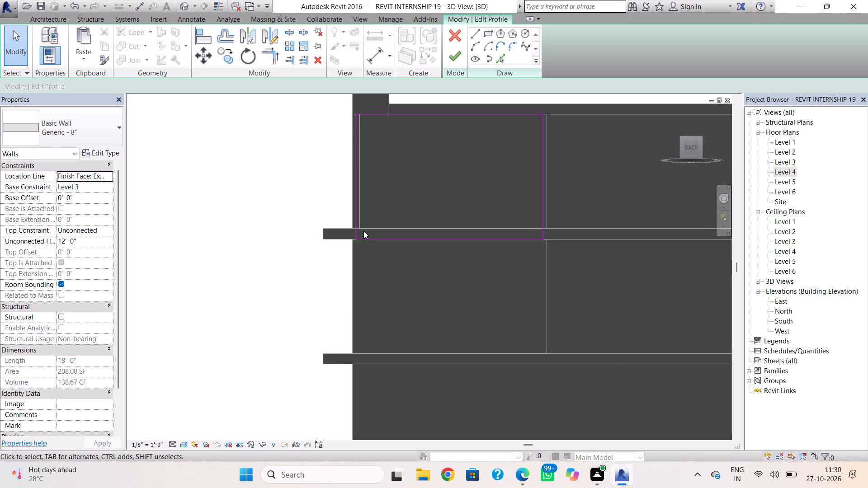
In the Level 3 north wall's profile, sketch a vertical line from the top edge to the bottom edge at the north return wall's west edge.
{"action": "left_click", "coordinate": [473, 37]}
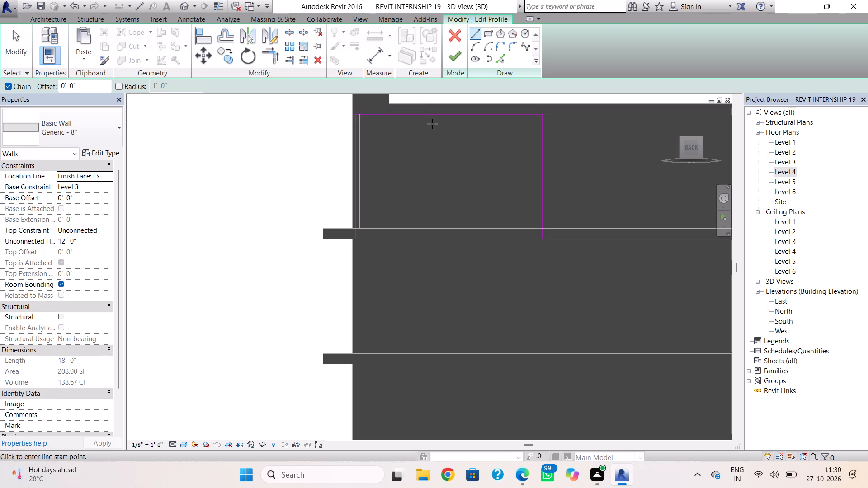
{"action": "scroll", "coordinate": [403, 134], "scroll_direction": "up", "scroll_amount": 4}
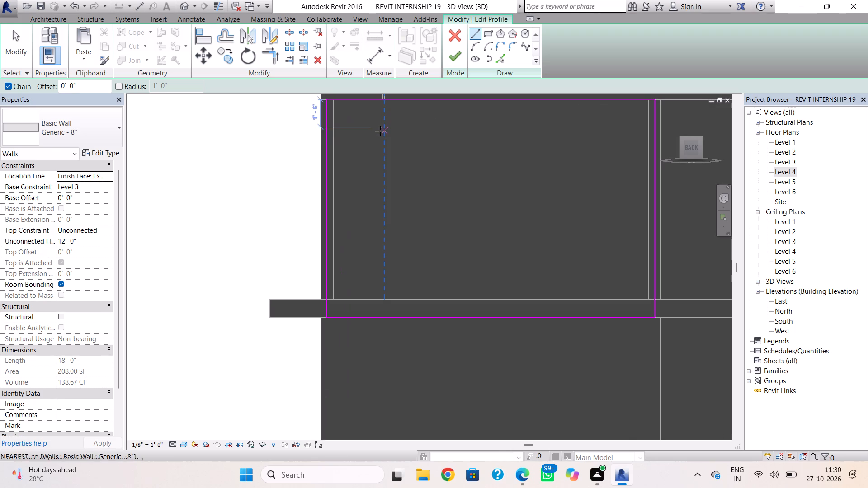
{"action": "middle_click_drag", "start_coordinate": [388, 105], "coordinate": [392, 125]}
{"action": "scroll", "coordinate": [389, 112], "scroll_direction": "up", "scroll_amount": 1}
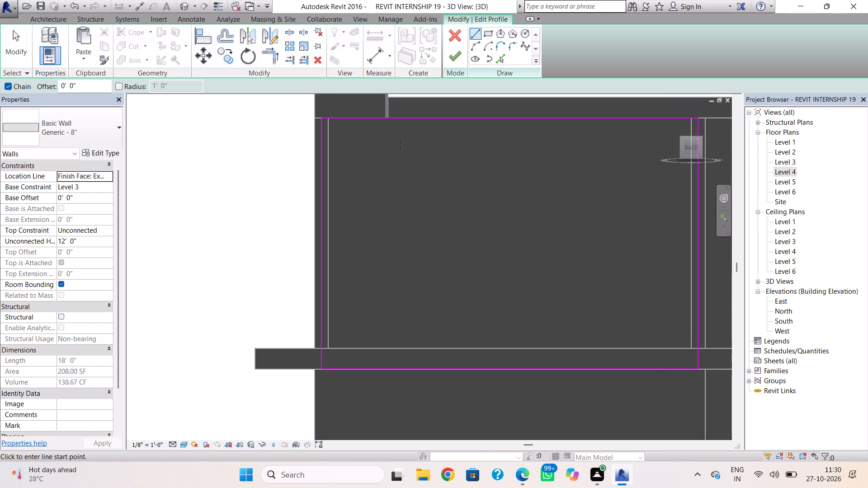
{"action": "scroll", "coordinate": [380, 115], "scroll_direction": "up", "scroll_amount": 4}
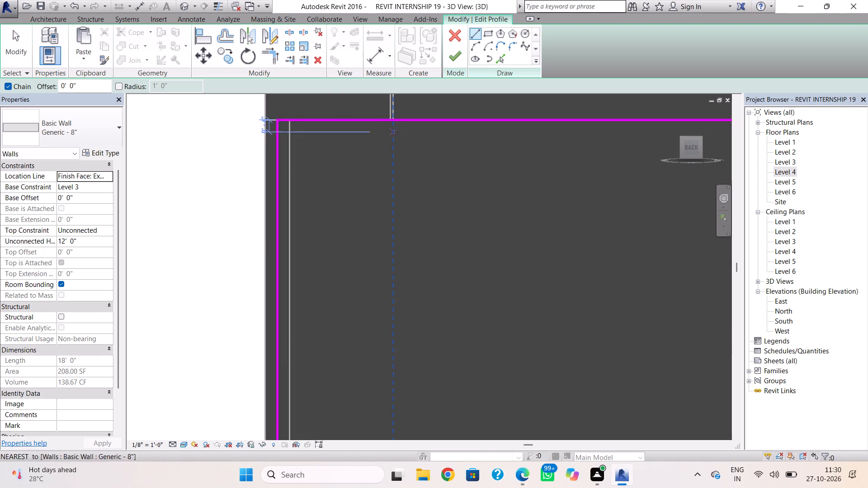
{"action": "middle_click_drag", "start_coordinate": [396, 132], "coordinate": [392, 192]}
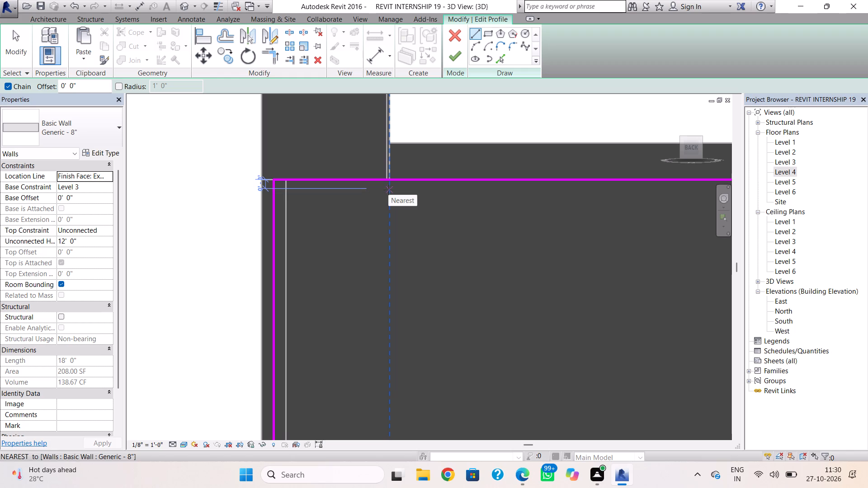
{"action": "scroll", "coordinate": [392, 186], "scroll_direction": "up", "scroll_amount": 3}
{"action": "left_click", "coordinate": [389, 176]}
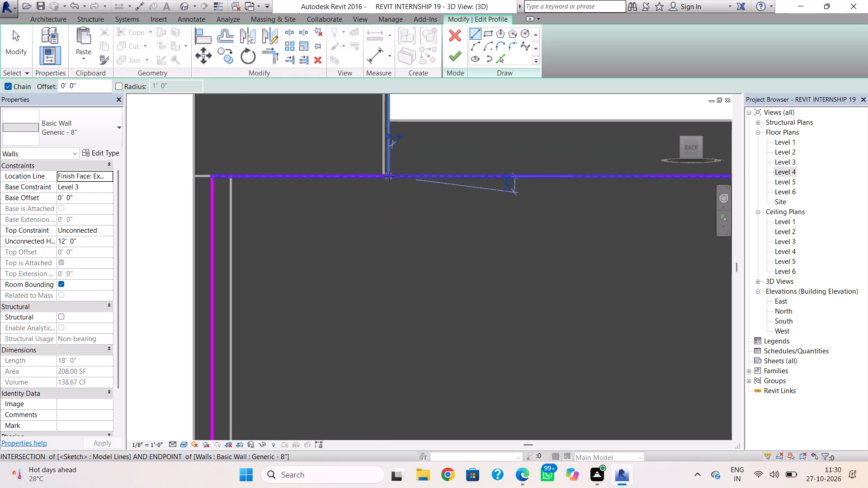
{"action": "scroll", "coordinate": [392, 308], "scroll_direction": "down", "scroll_amount": 3}
{"action": "middle_click_drag", "start_coordinate": [392, 308], "coordinate": [385, 166]}
{"action": "scroll", "coordinate": [381, 276], "scroll_direction": "down", "scroll_amount": 2}
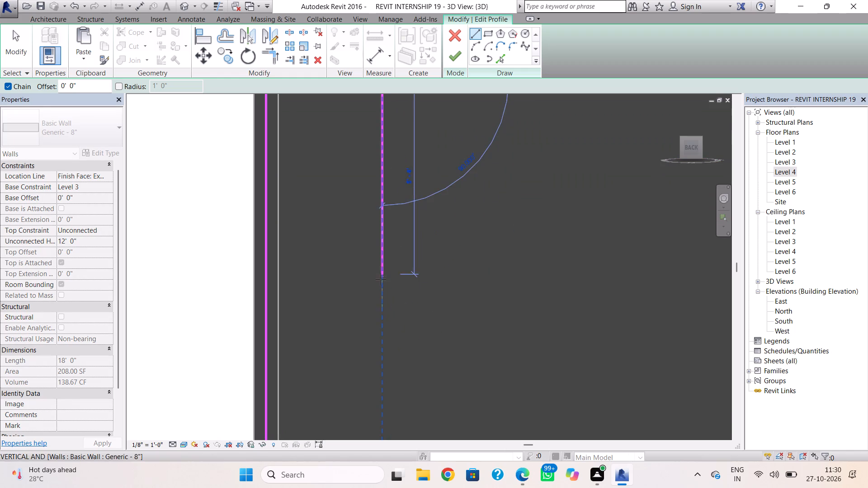
{"action": "scroll", "coordinate": [381, 279], "scroll_direction": "down", "scroll_amount": 1}
{"action": "middle_click_drag", "start_coordinate": [381, 280], "coordinate": [380, 186]}
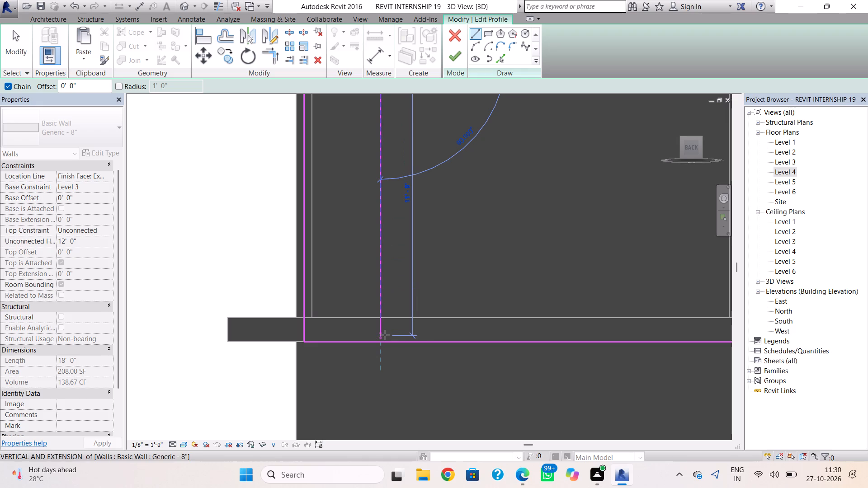
{"action": "left_click", "coordinate": [382, 343]}
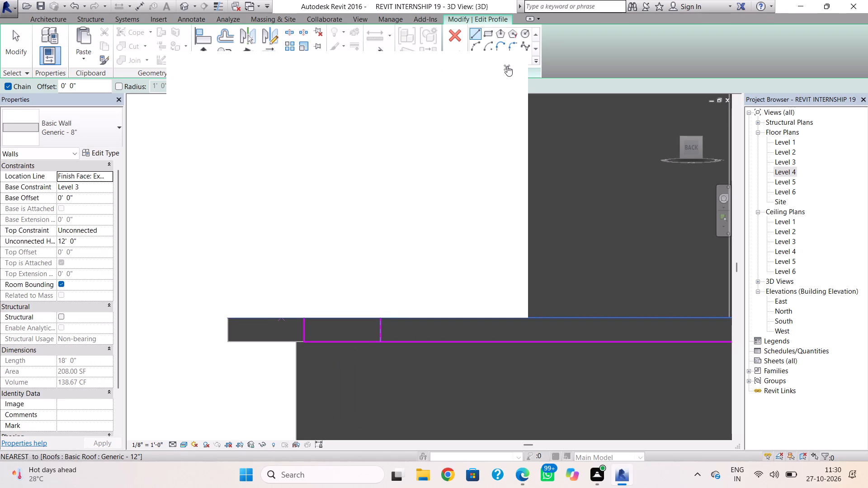
{"action": "left_click", "coordinate": [507, 66]}
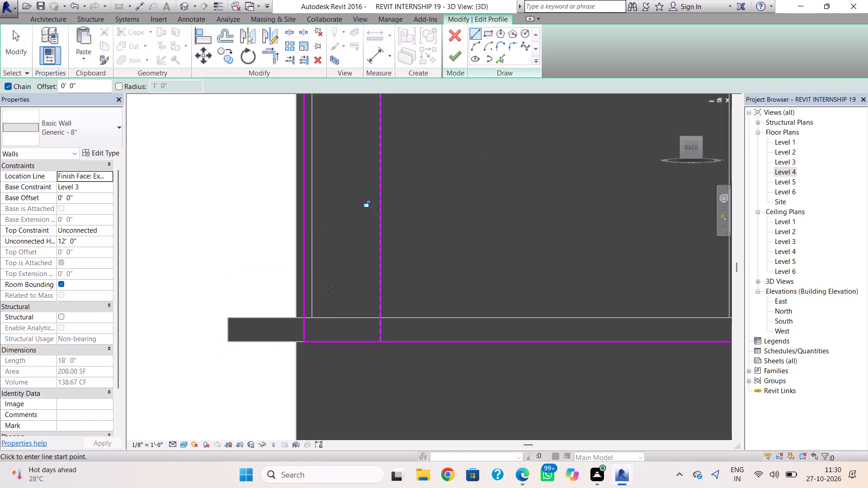
{"action": "key", "text": "Escape"}
{"action": "key", "text": "Escape"}
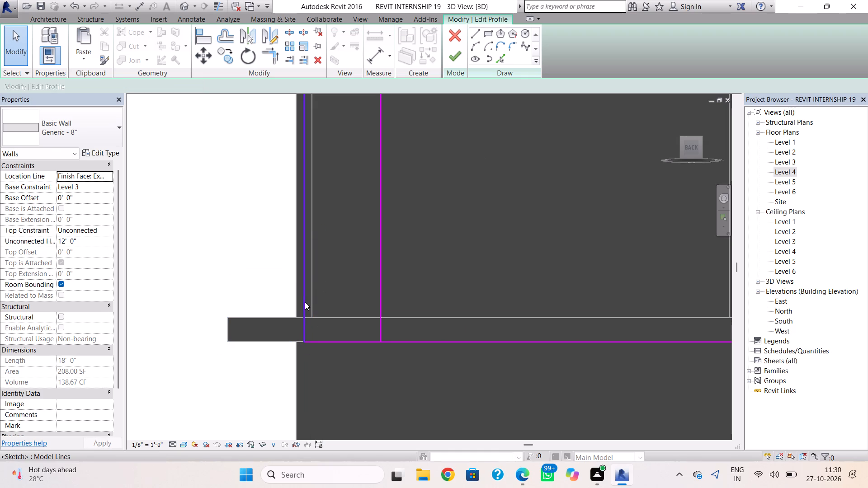
Delete the original vertical east edge line from the Level 3 north wall's profile sketch.
{"action": "left_click", "coordinate": [305, 302]}
{"action": "key", "text": "Delete"}
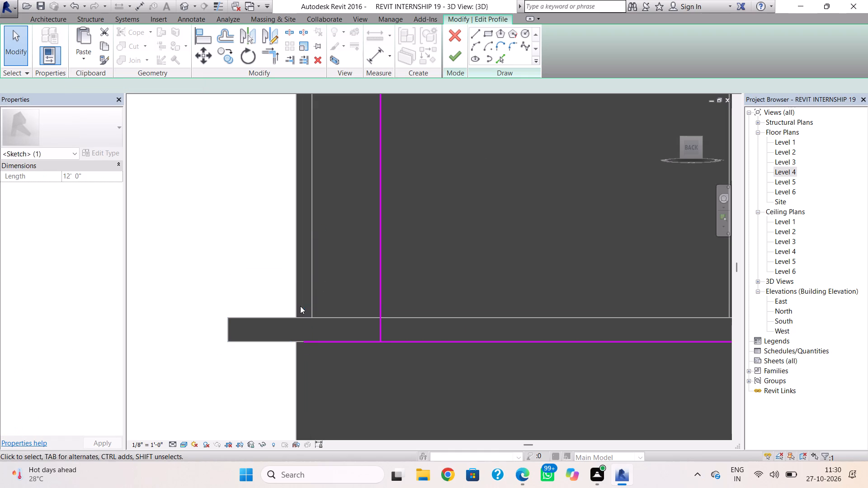
Shorten the profile's bottom and top lines to meet the new vertical line, and finish the Level 3 north wall's profile.
{"action": "left_click", "coordinate": [307, 339]}
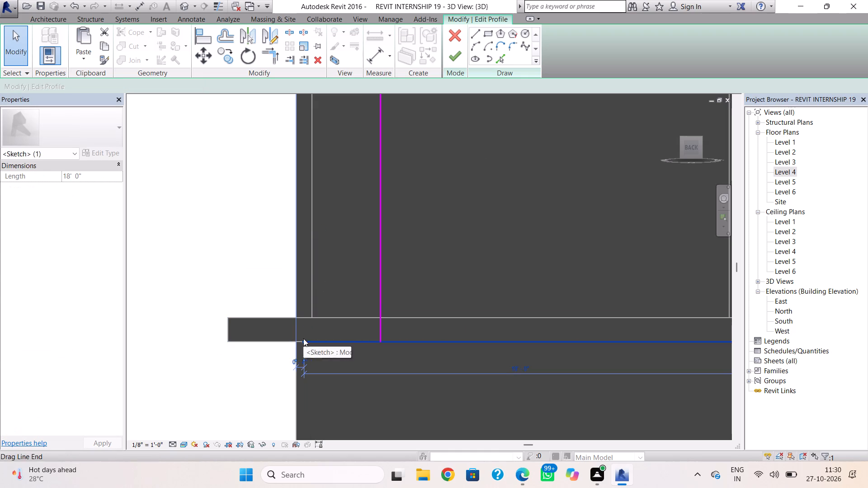
{"action": "left_click_drag", "start_coordinate": [303, 338], "coordinate": [378, 342]}
{"action": "middle_click_drag", "start_coordinate": [413, 233], "coordinate": [436, 414]}
{"action": "left_click", "coordinate": [339, 234]}
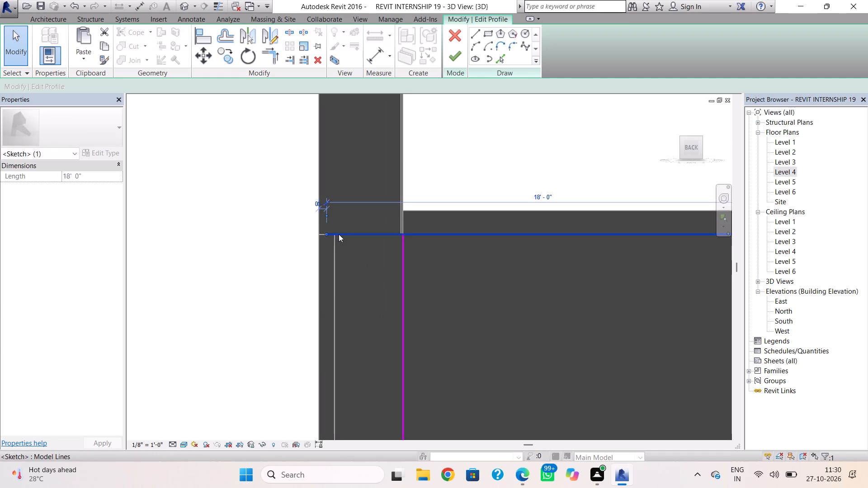
{"action": "left_click_drag", "start_coordinate": [325, 230], "coordinate": [412, 240]}
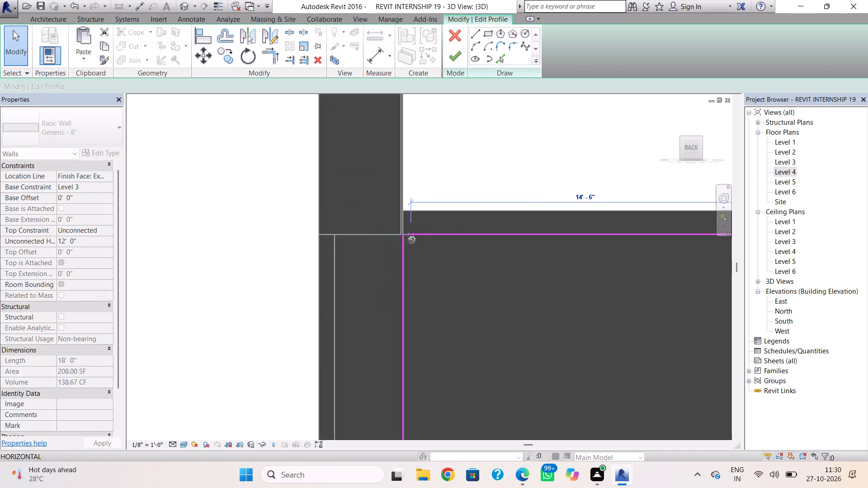
{"action": "left_click_drag", "start_coordinate": [412, 240], "coordinate": [405, 236]}
{"action": "left_click", "coordinate": [426, 272]}
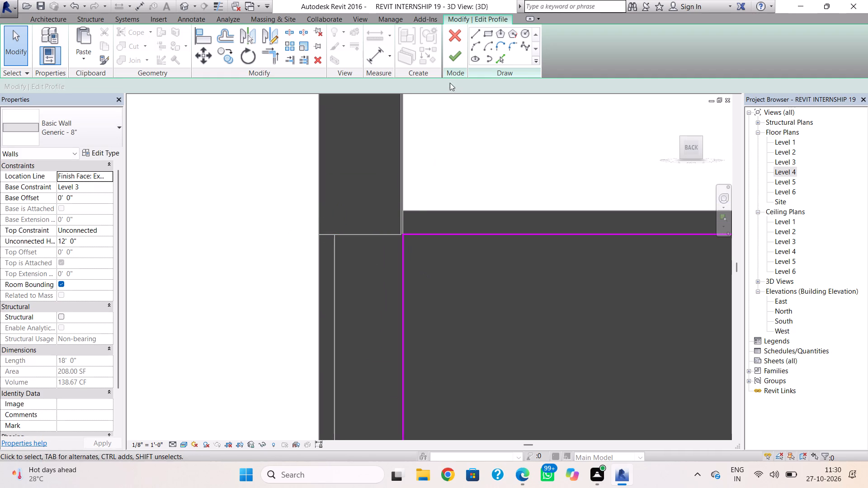
{"action": "left_click", "coordinate": [455, 59]}
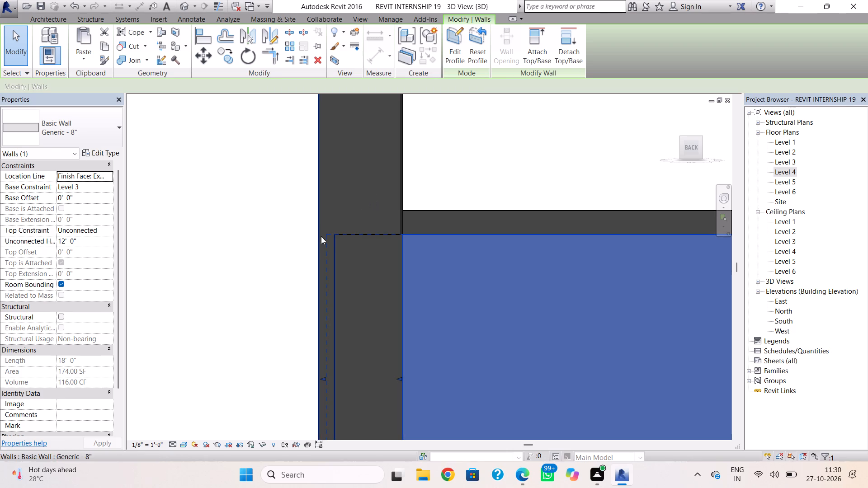
{"action": "left_click", "coordinate": [185, 0]}
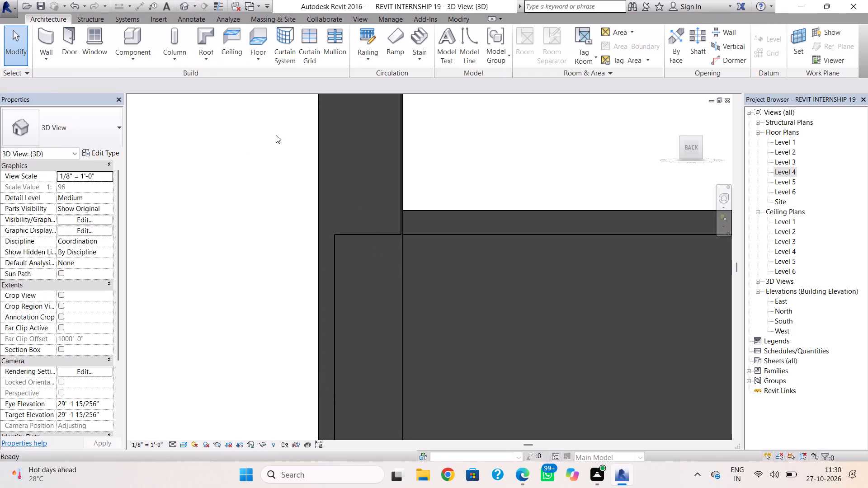
Extend the north return wall's base down to the top of the roof slab below, to a base offset of -11' 0".
{"action": "left_click", "coordinate": [364, 233]}
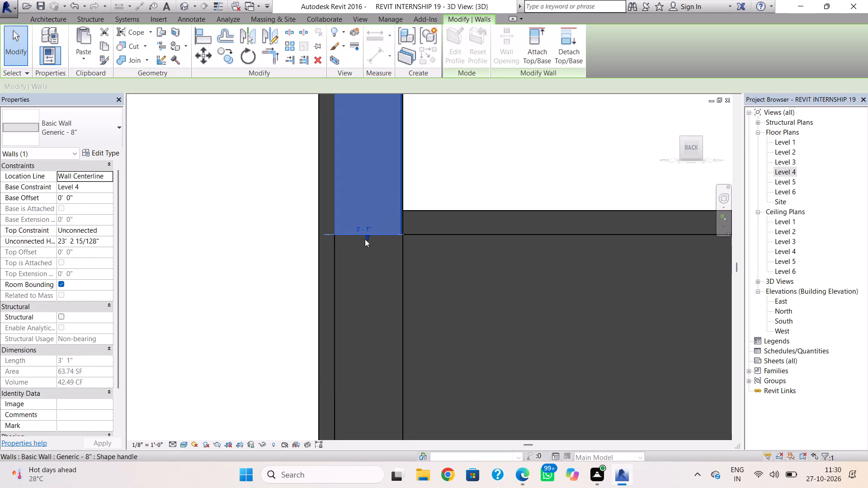
{"action": "left_click_drag", "start_coordinate": [365, 235], "coordinate": [382, 356]}
{"action": "scroll", "coordinate": [380, 353], "scroll_direction": "down", "scroll_amount": 2}
{"action": "middle_click_drag", "start_coordinate": [380, 353], "coordinate": [372, 234]}
{"action": "scroll", "coordinate": [372, 234], "scroll_direction": "up", "scroll_amount": 1}
{"action": "left_click_drag", "start_coordinate": [359, 235], "coordinate": [368, 351]}
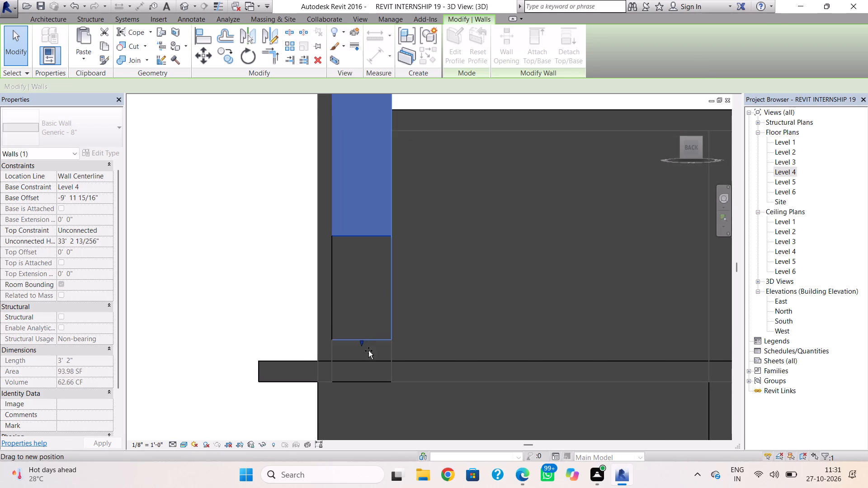
{"action": "left_click_drag", "start_coordinate": [368, 351], "coordinate": [368, 361]}
{"action": "left_click", "coordinate": [253, 297]}
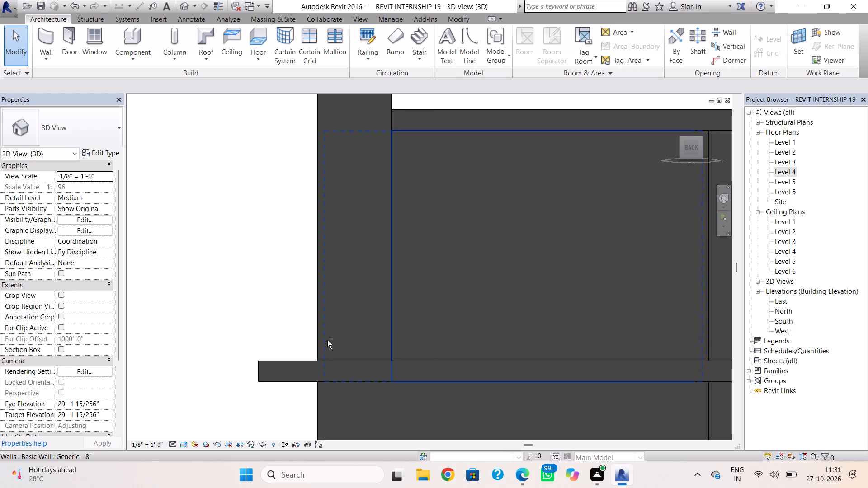
Inspect the return walls from both sides, and stretch the north return wall's base slightly lower, to a base offset of about -11' 3 3/8".
{"action": "right_click_drag", "start_coordinate": [330, 333], "coordinate": [325, 379], "text": "shift"}
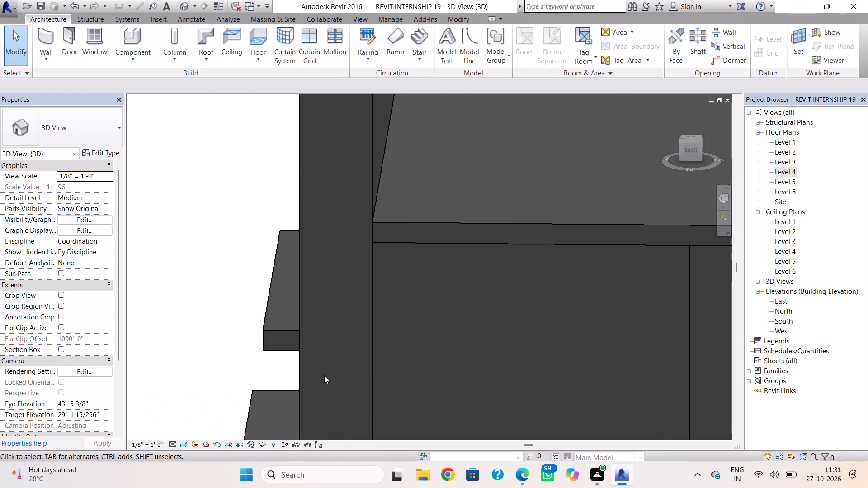
{"action": "scroll", "coordinate": [324, 372], "scroll_direction": "down", "scroll_amount": 6}
{"action": "right_click_drag", "start_coordinate": [281, 373], "coordinate": [490, 378], "text": "shift"}
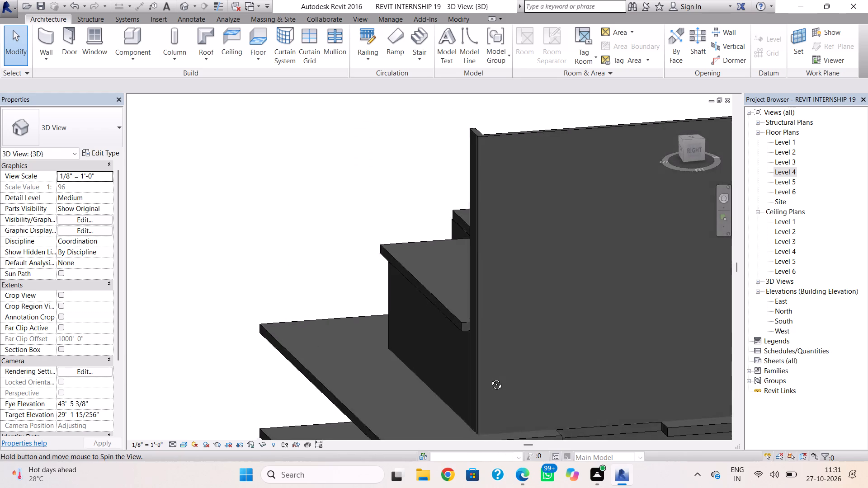
{"action": "right_click_drag", "start_coordinate": [490, 378], "coordinate": [595, 356], "text": "shift"}
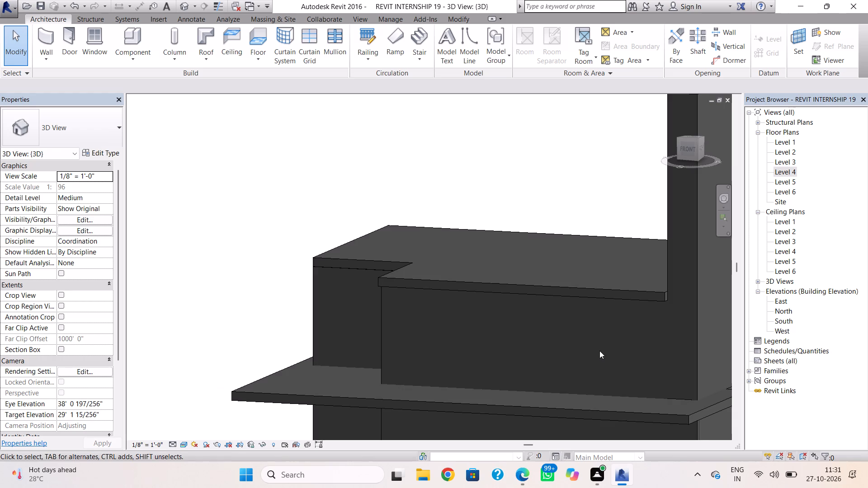
{"action": "middle_click_drag", "start_coordinate": [593, 355], "coordinate": [481, 349]}
{"action": "right_click_drag", "start_coordinate": [487, 338], "coordinate": [236, 331], "text": "shift"}
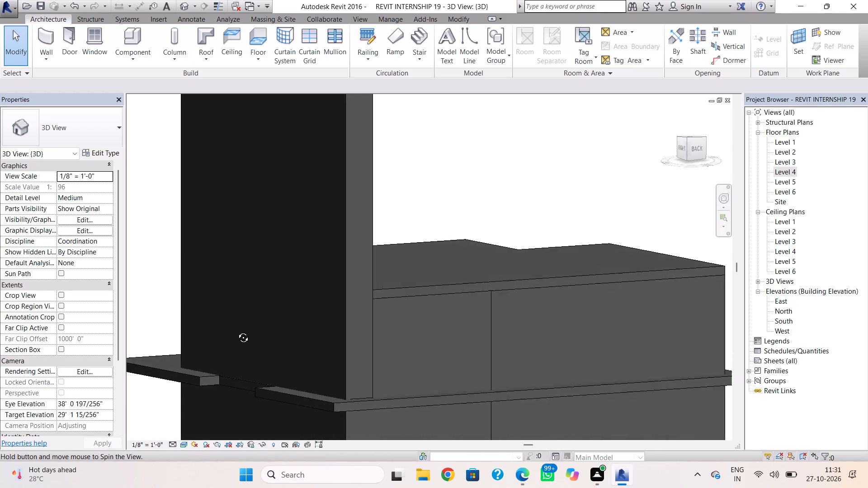
{"action": "right_click_drag", "start_coordinate": [236, 331], "coordinate": [194, 328], "text": "shift"}
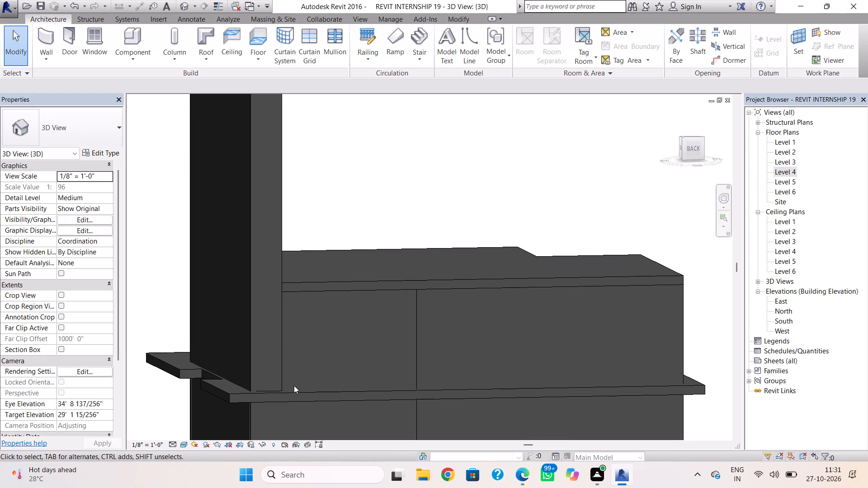
{"action": "scroll", "coordinate": [262, 391], "scroll_direction": "up", "scroll_amount": 4}
{"action": "left_click", "coordinate": [263, 387]}
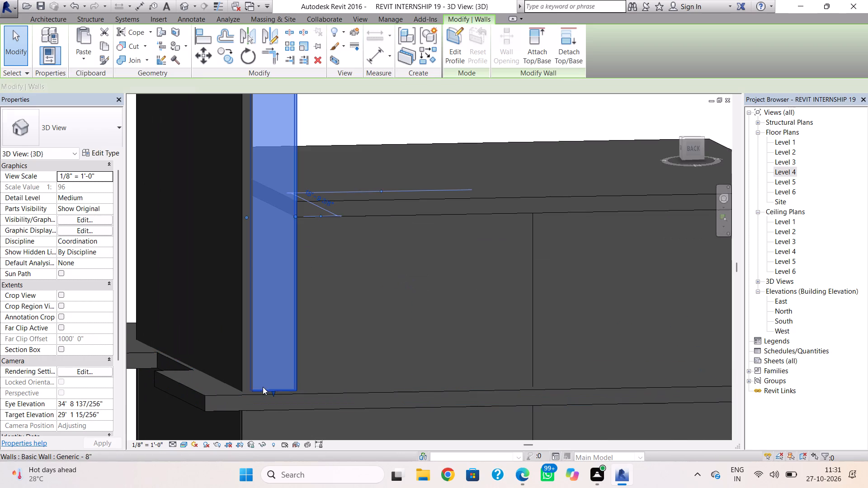
{"action": "scroll", "coordinate": [272, 394], "scroll_direction": "up", "scroll_amount": 3}
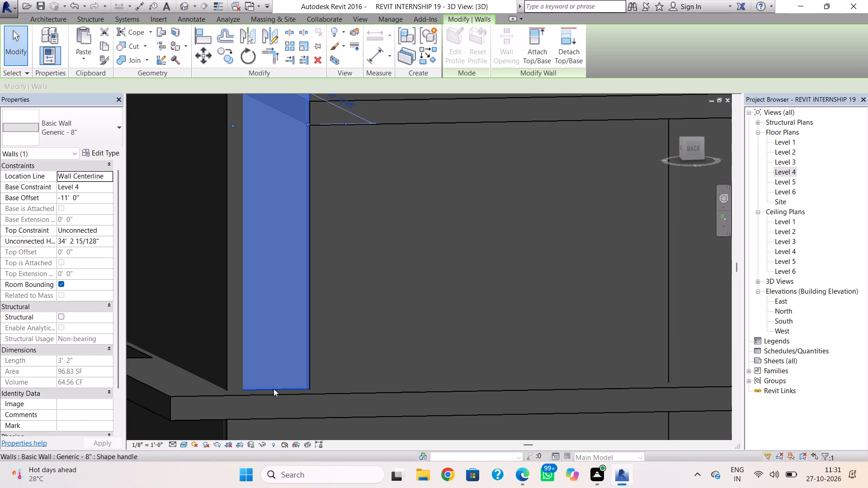
{"action": "left_click_drag", "start_coordinate": [274, 389], "coordinate": [274, 395]}
{"action": "right_click_drag", "start_coordinate": [355, 359], "coordinate": [354, 359], "text": "shift"}
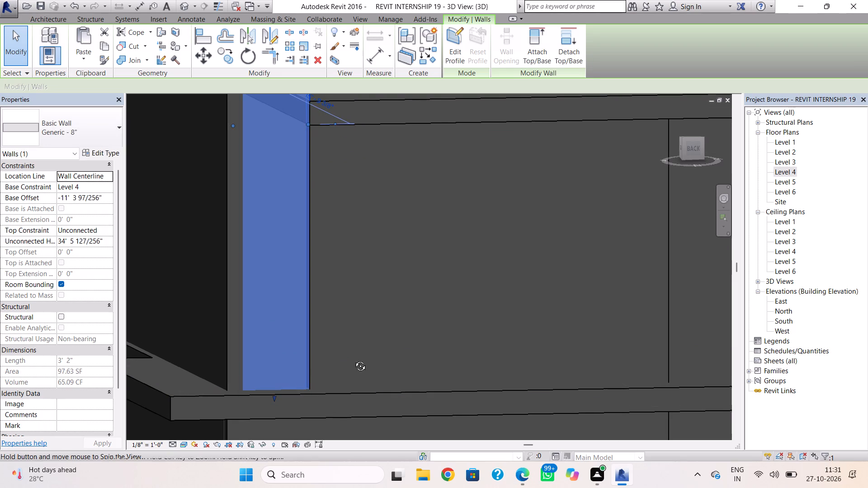
{"action": "right_click_drag", "start_coordinate": [354, 359], "coordinate": [315, 352], "text": "shift"}
{"action": "right_click", "coordinate": [316, 346], "text": "shift"}
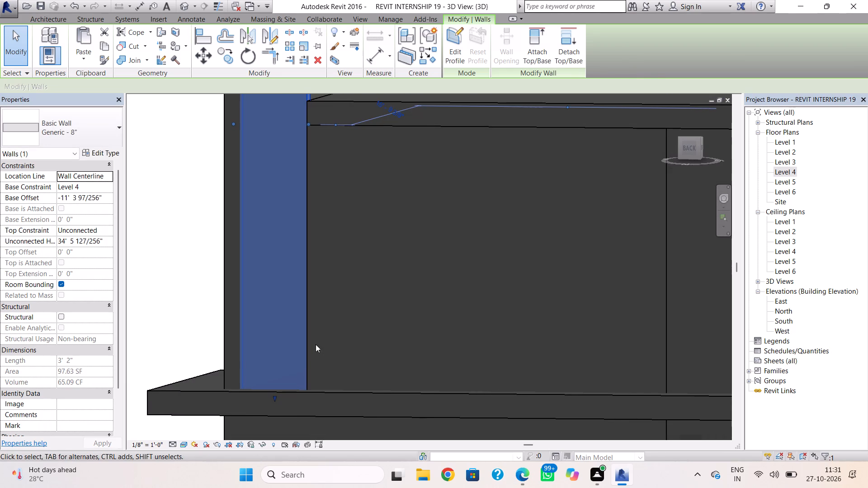
{"action": "key", "text": "Escape"}
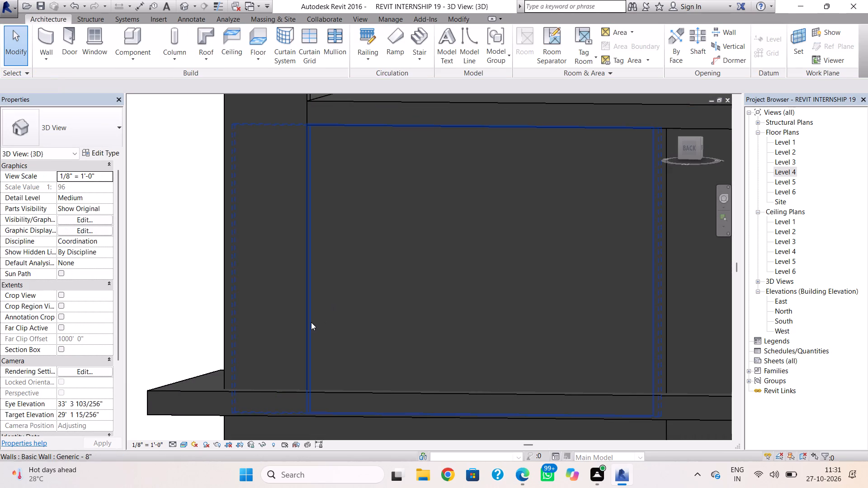
Reopen the profile of the Level 3 north wall's east segment and examine its trimmed east edge straight from the back, and finish the profile edit.
{"action": "double_click", "coordinate": [311, 322]}
{"action": "left_click", "coordinate": [515, 247]}
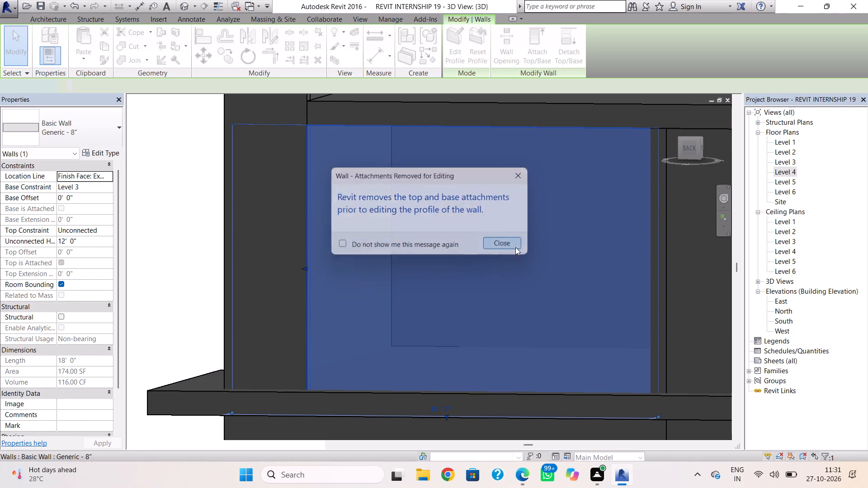
{"action": "scroll", "coordinate": [327, 311], "scroll_direction": "up", "scroll_amount": 5}
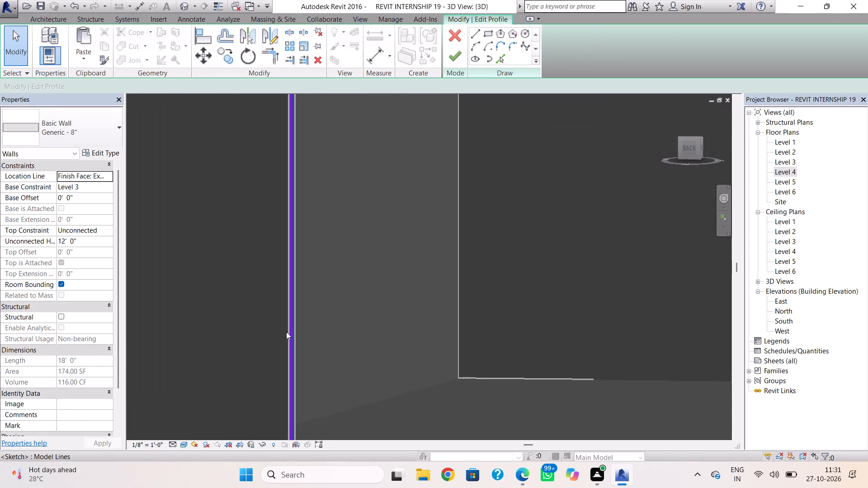
{"action": "left_click", "coordinate": [691, 149]}
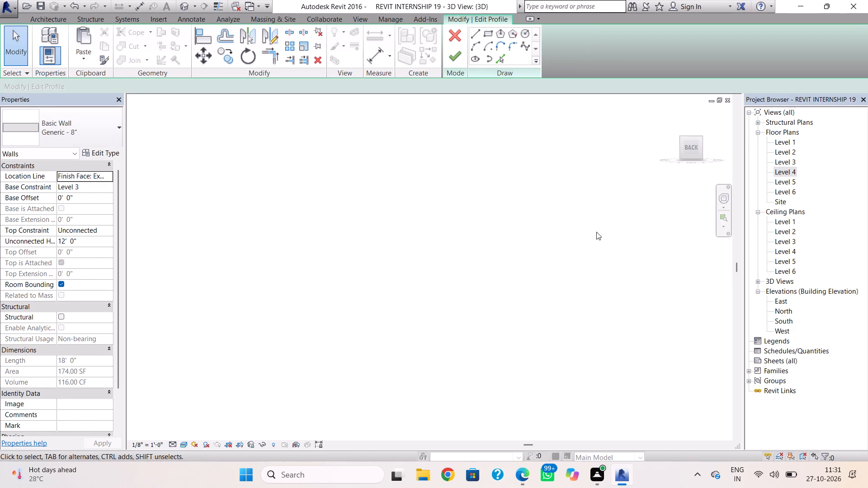
{"action": "scroll", "coordinate": [365, 258], "scroll_direction": "up", "scroll_amount": 11}
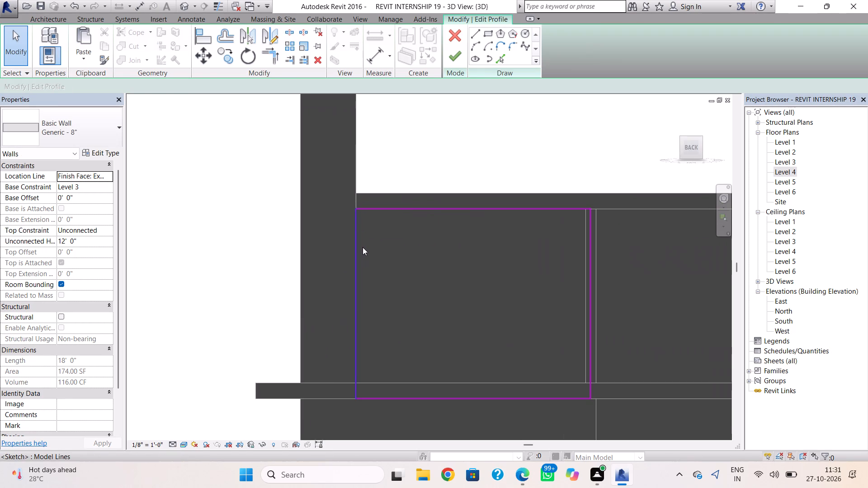
{"action": "scroll", "coordinate": [362, 247], "scroll_direction": "up", "scroll_amount": 8}
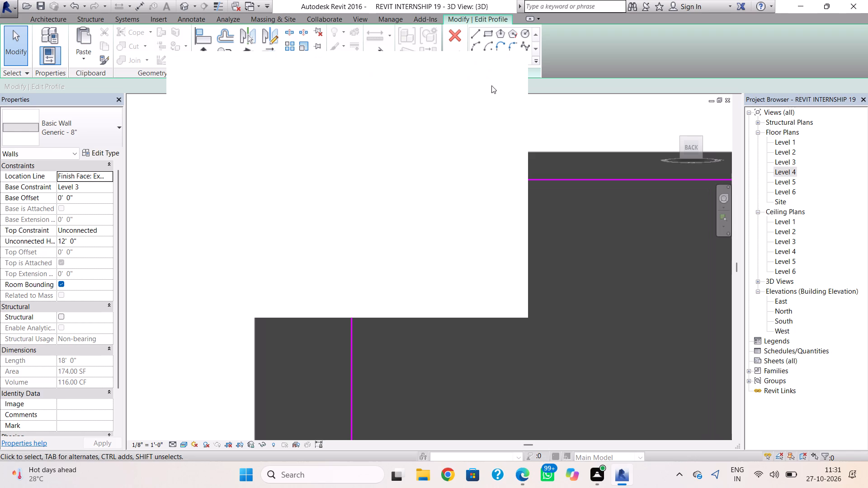
{"action": "left_click", "coordinate": [504, 71]}
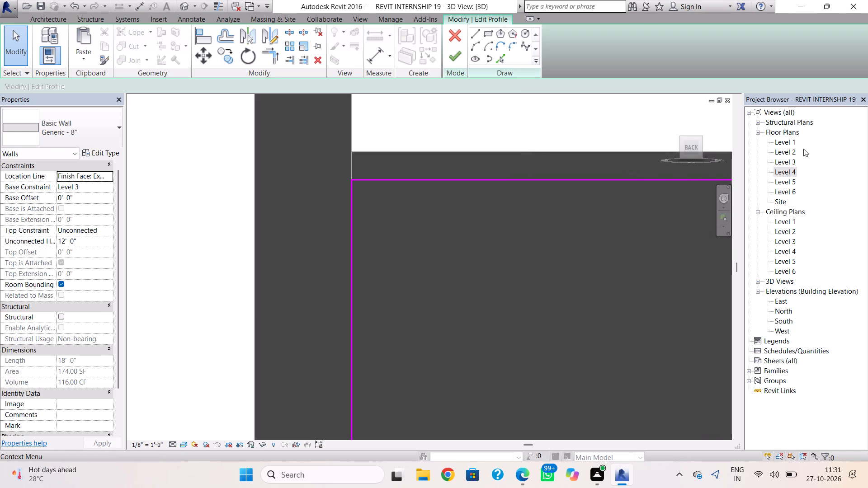
{"action": "left_click", "coordinate": [359, 361]}
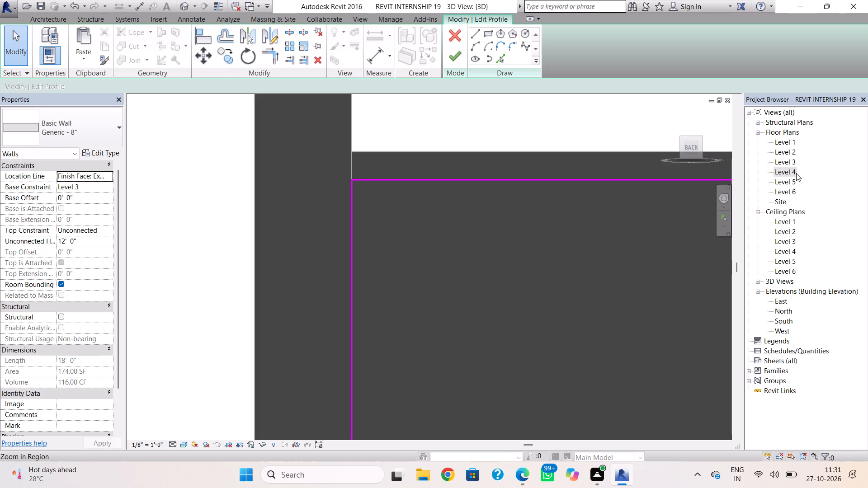
{"action": "left_click", "coordinate": [456, 65]}
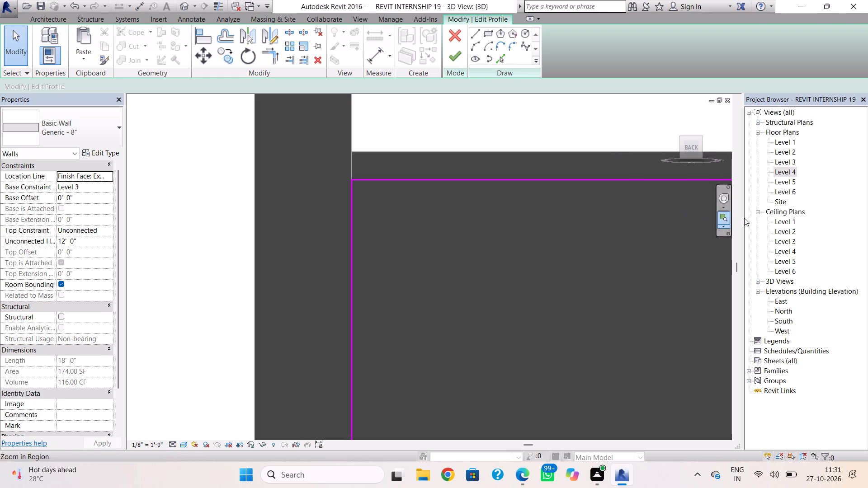
{"action": "left_click", "coordinate": [462, 55]}
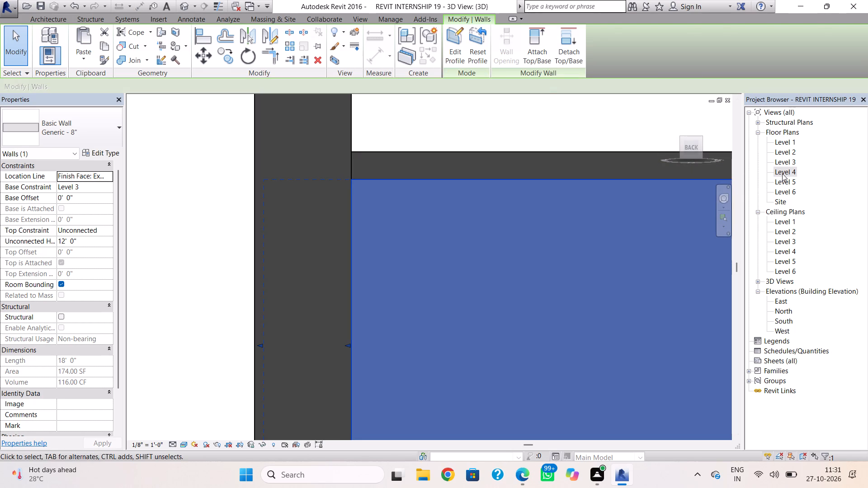
Open the Level 4 floor plan and examine how the north return wall meets the north wall at the northeast corner.
{"action": "double_click", "coordinate": [782, 174]}
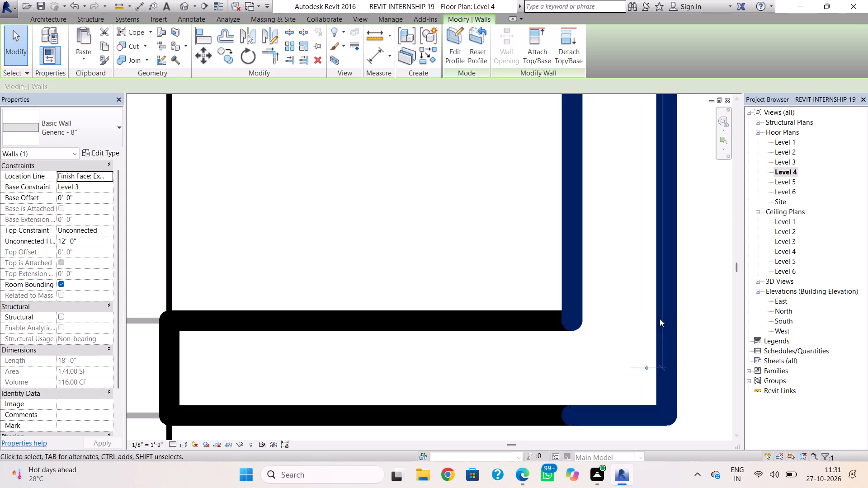
{"action": "scroll", "coordinate": [462, 348], "scroll_direction": "down", "scroll_amount": 1}
{"action": "scroll", "coordinate": [539, 347], "scroll_direction": "down", "scroll_amount": 8}
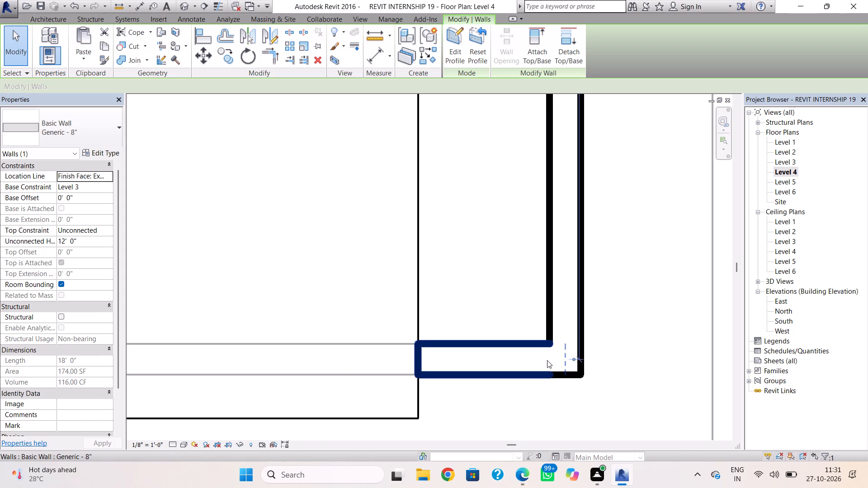
{"action": "scroll", "coordinate": [547, 360], "scroll_direction": "down", "scroll_amount": 16}
{"action": "scroll", "coordinate": [534, 224], "scroll_direction": "up", "scroll_amount": 5}
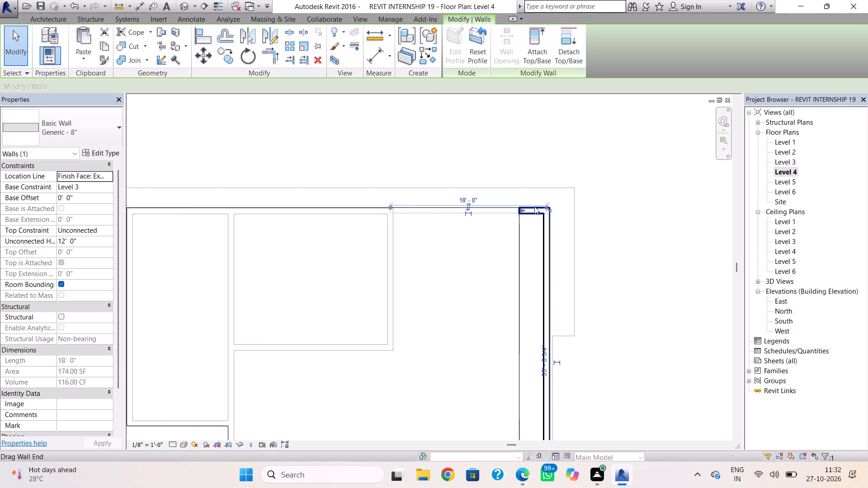
{"action": "scroll", "coordinate": [534, 206], "scroll_direction": "up", "scroll_amount": 5}
{"action": "scroll", "coordinate": [496, 199], "scroll_direction": "up", "scroll_amount": 4}
{"action": "scroll", "coordinate": [542, 211], "scroll_direction": "up", "scroll_amount": 4}
{"action": "scroll", "coordinate": [549, 247], "scroll_direction": "up", "scroll_amount": 5}
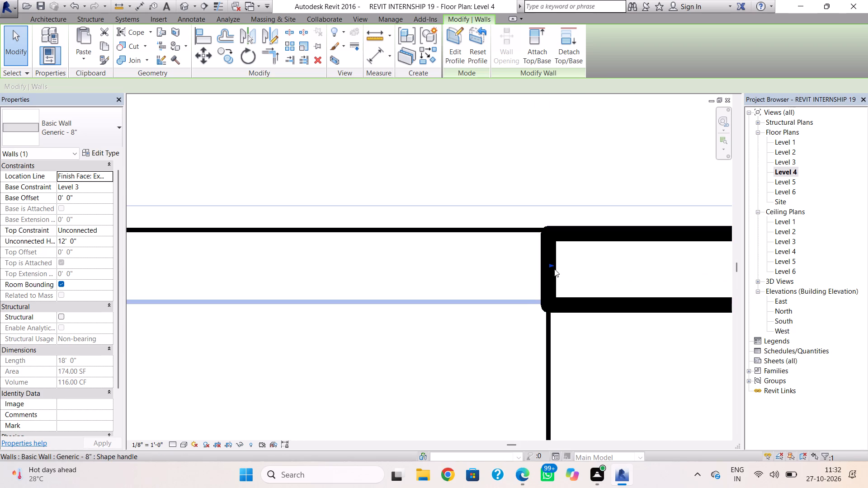
{"action": "scroll", "coordinate": [556, 270], "scroll_direction": "up", "scroll_amount": 8}
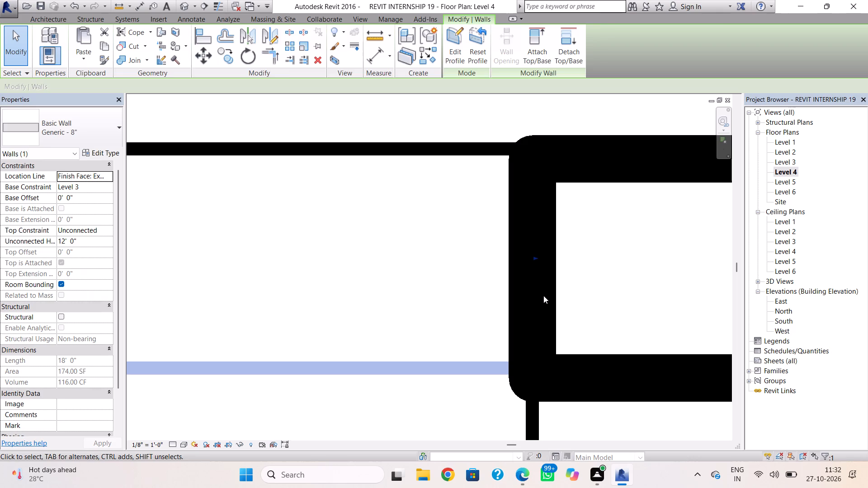
{"action": "left_click", "coordinate": [543, 296]}
{"action": "scroll", "coordinate": [552, 291], "scroll_direction": "down", "scroll_amount": 8}
{"action": "middle_click_drag", "start_coordinate": [552, 294], "coordinate": [464, 342]}
{"action": "left_click", "coordinate": [463, 338]}
{"action": "scroll", "coordinate": [462, 338], "scroll_direction": "up", "scroll_amount": 4}
{"action": "left_click", "coordinate": [456, 327]}
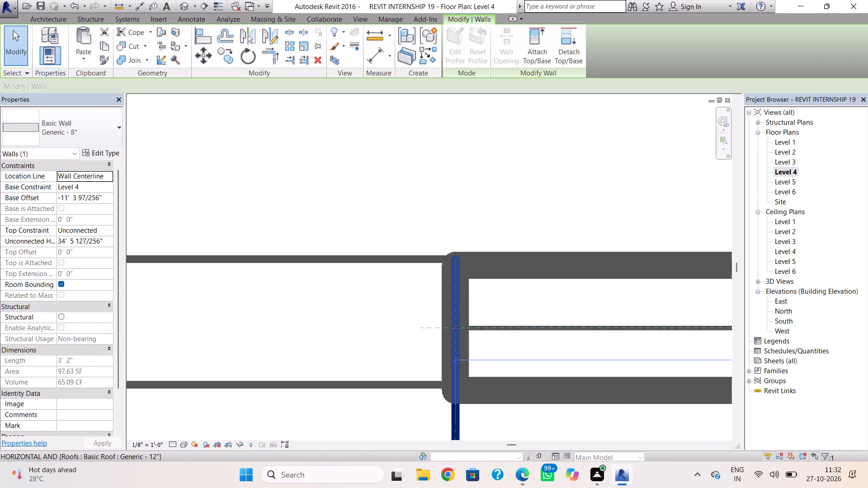
{"action": "left_click", "coordinate": [394, 336]}
{"action": "scroll", "coordinate": [517, 308], "scroll_direction": "down", "scroll_amount": 2}
{"action": "middle_click_drag", "start_coordinate": [518, 308], "coordinate": [515, 309]}
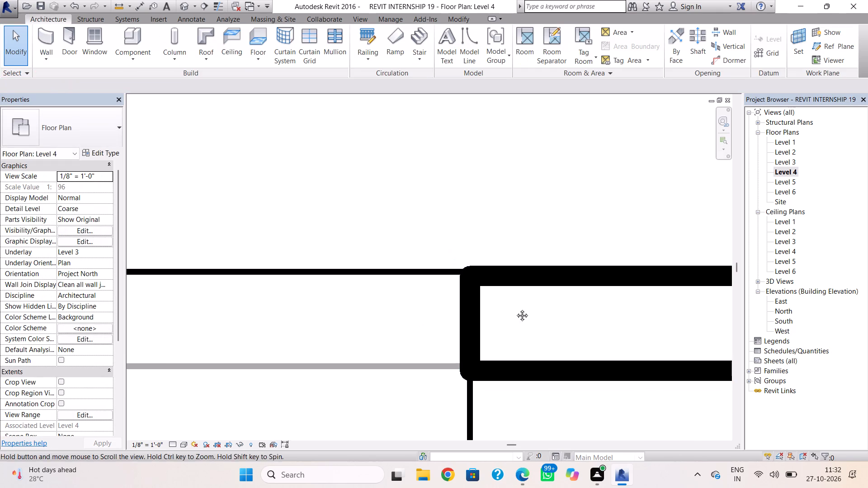
{"action": "middle_click_drag", "start_coordinate": [515, 309], "coordinate": [309, 309]}
{"action": "scroll", "coordinate": [516, 292], "scroll_direction": "up", "scroll_amount": 1}
{"action": "scroll", "coordinate": [636, 299], "scroll_direction": "down", "scroll_amount": 4}
{"action": "middle_click_drag", "start_coordinate": [631, 304], "coordinate": [412, 313]}
{"action": "scroll", "coordinate": [626, 307], "scroll_direction": "down", "scroll_amount": 1}
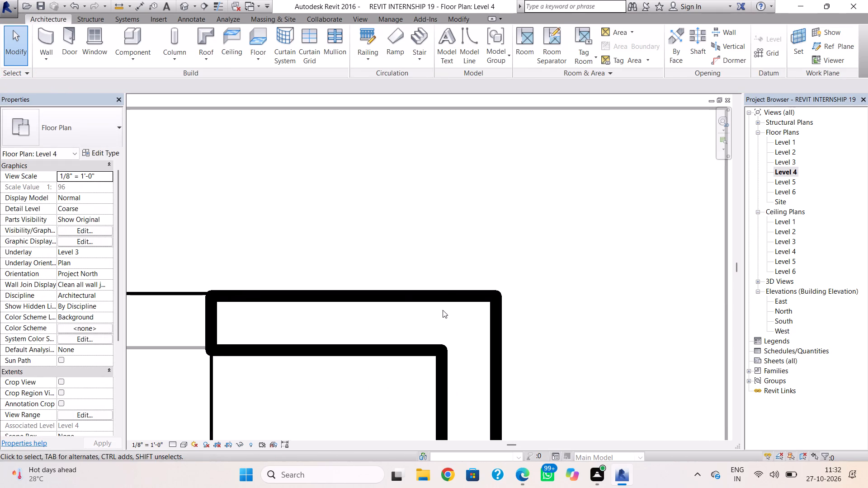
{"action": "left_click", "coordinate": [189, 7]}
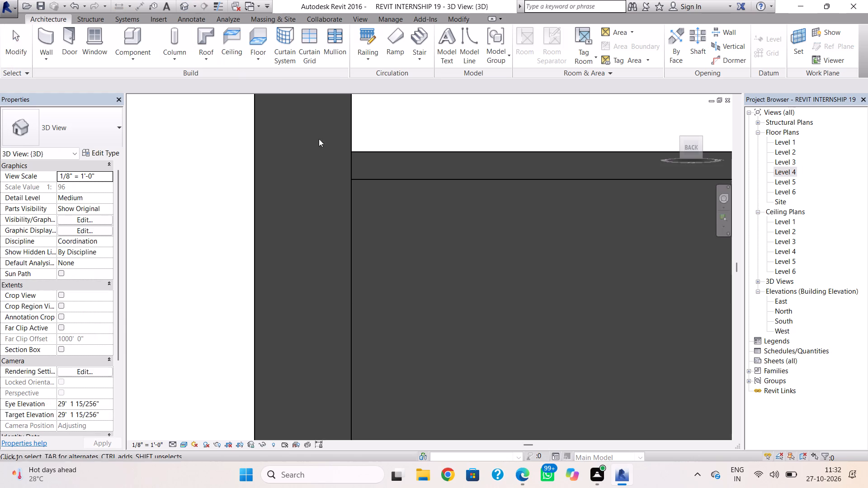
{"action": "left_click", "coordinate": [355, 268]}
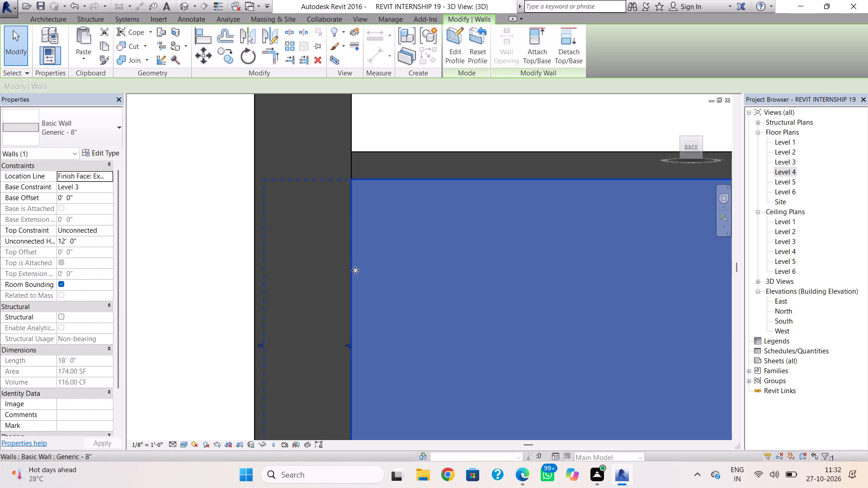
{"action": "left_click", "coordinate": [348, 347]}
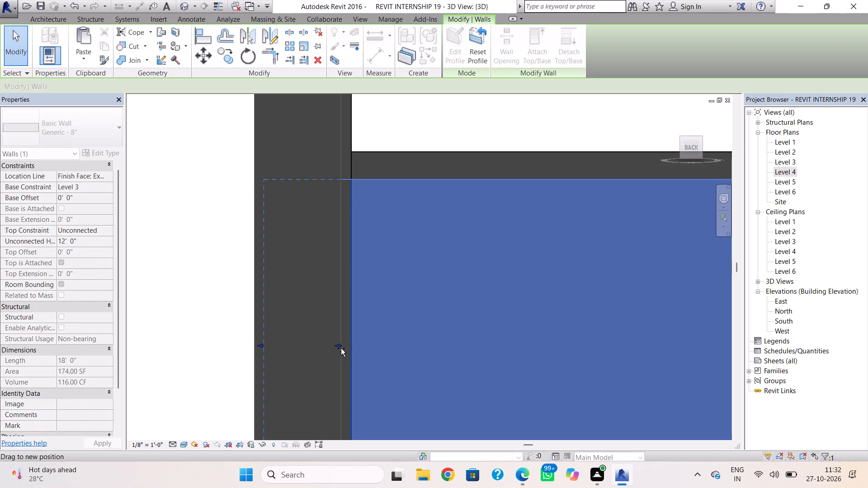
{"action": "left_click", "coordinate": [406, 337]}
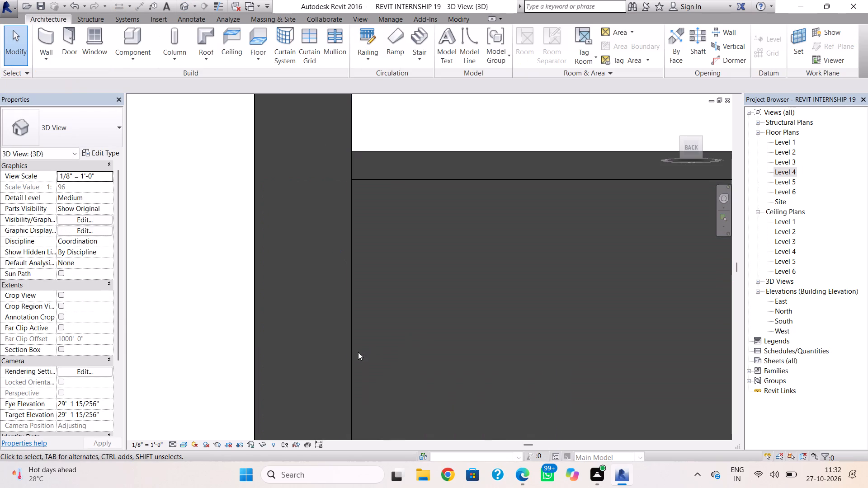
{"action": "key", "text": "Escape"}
Compare the base and height properties of the south and north return walls in the Level 4 floor plan.
{"action": "double_click", "coordinate": [786, 169]}
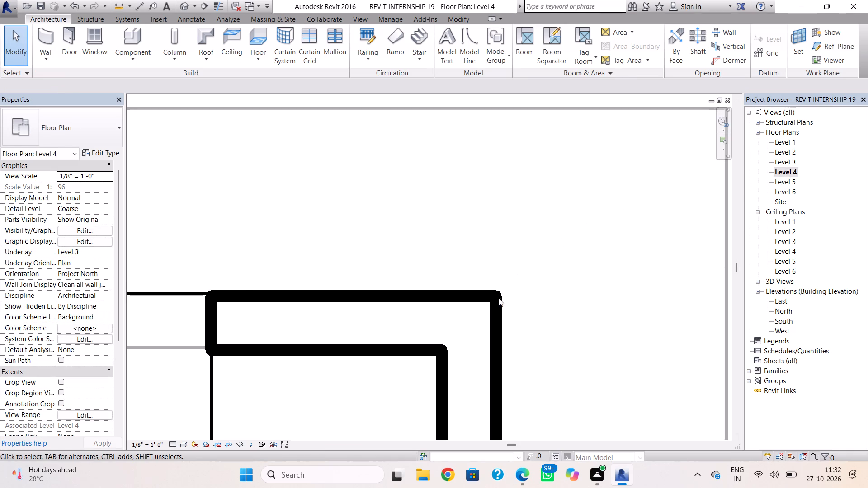
{"action": "scroll", "coordinate": [493, 306], "scroll_direction": "down", "scroll_amount": 5}
{"action": "middle_click_drag", "start_coordinate": [493, 307], "coordinate": [484, 145]}
{"action": "scroll", "coordinate": [488, 211], "scroll_direction": "down", "scroll_amount": 4}
{"action": "middle_click_drag", "start_coordinate": [488, 220], "coordinate": [481, 69]}
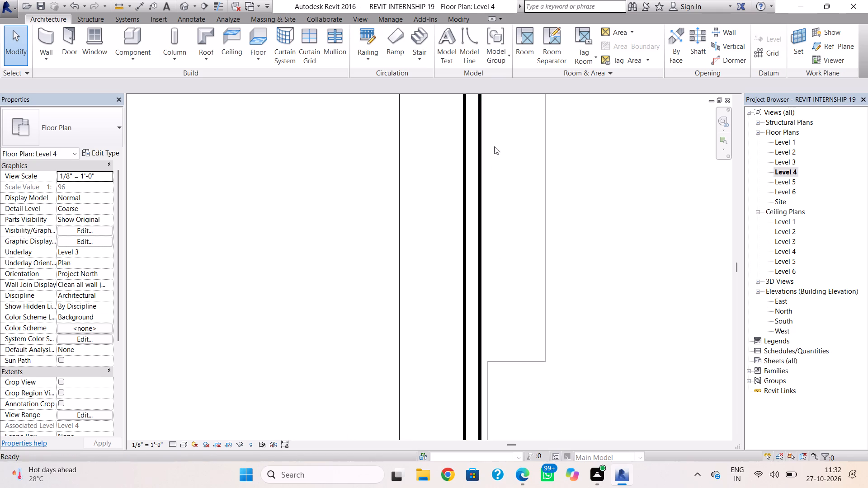
{"action": "scroll", "coordinate": [481, 272], "scroll_direction": "down", "scroll_amount": 4}
{"action": "middle_click_drag", "start_coordinate": [480, 282], "coordinate": [476, 189]}
{"action": "scroll", "coordinate": [476, 197], "scroll_direction": "up", "scroll_amount": 1}
{"action": "scroll", "coordinate": [478, 250], "scroll_direction": "down", "scroll_amount": 4}
{"action": "middle_click_drag", "start_coordinate": [479, 279], "coordinate": [475, 143]}
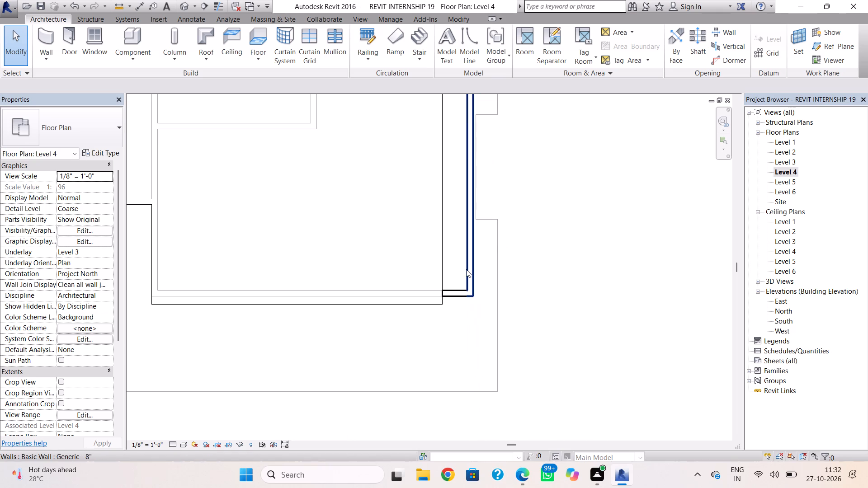
{"action": "left_click", "coordinate": [460, 293]}
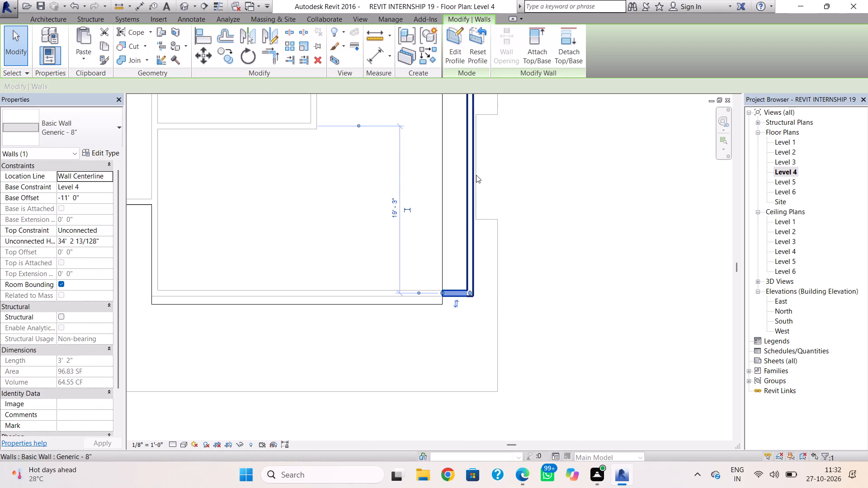
{"action": "middle_click_drag", "start_coordinate": [476, 175], "coordinate": [478, 361]}
{"action": "left_click", "coordinate": [459, 176]}
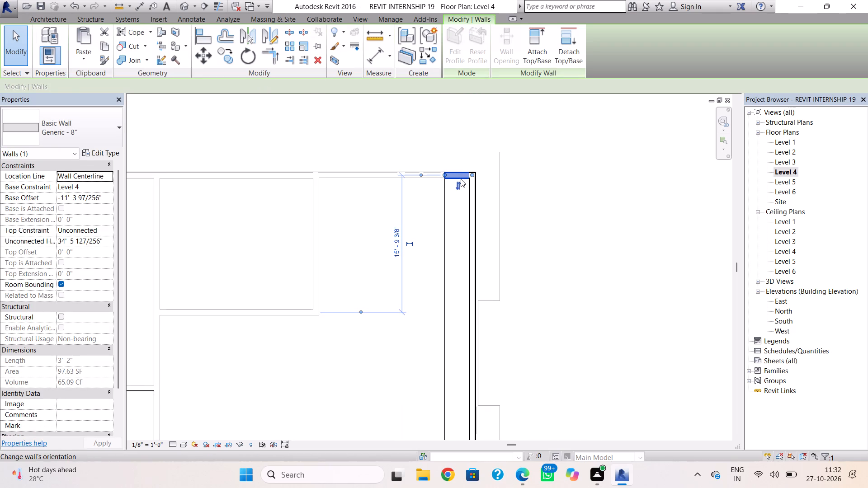
{"action": "scroll", "coordinate": [435, 262], "scroll_direction": "down", "scroll_amount": 3}
{"action": "middle_click_drag", "start_coordinate": [437, 263], "coordinate": [432, 178]}
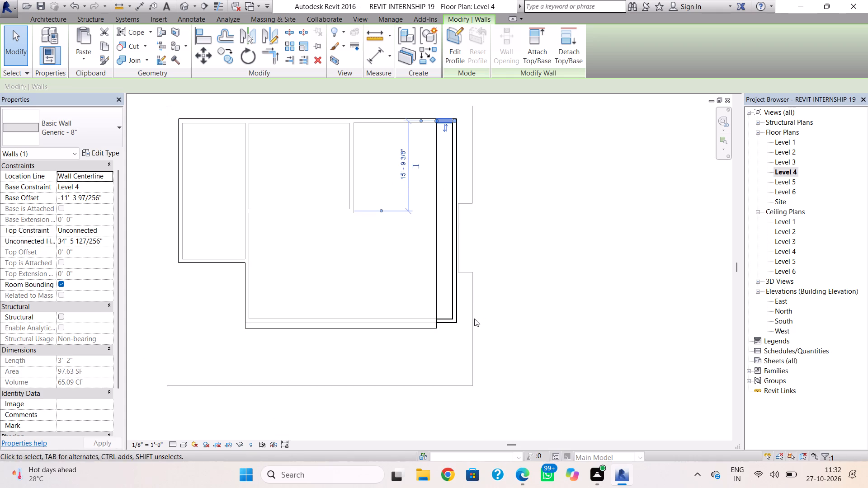
{"action": "left_click", "coordinate": [446, 320]}
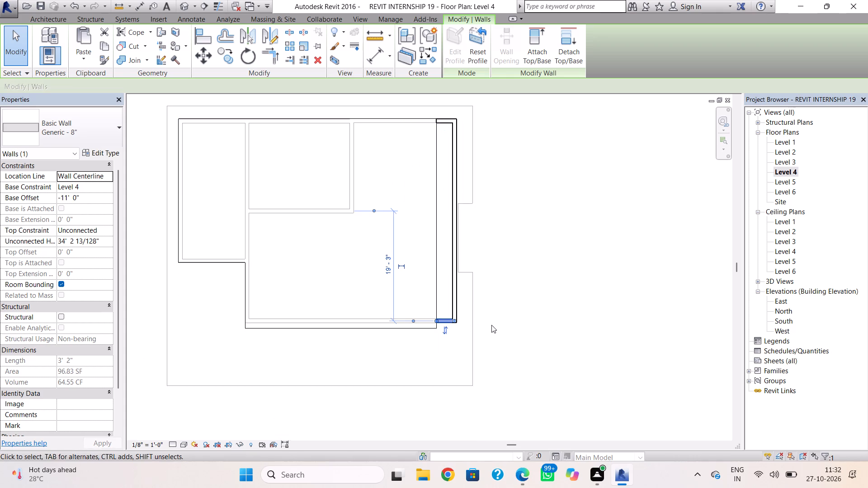
{"action": "left_click", "coordinate": [444, 118]}
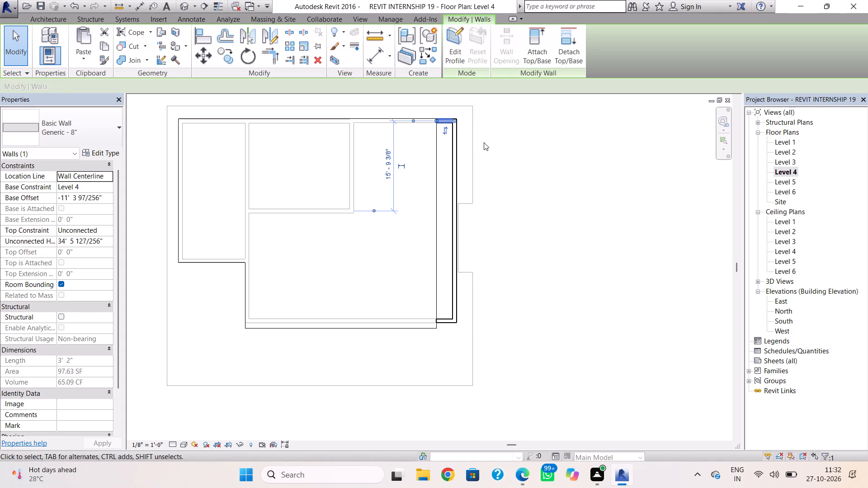
{"action": "key", "text": "Escape"}
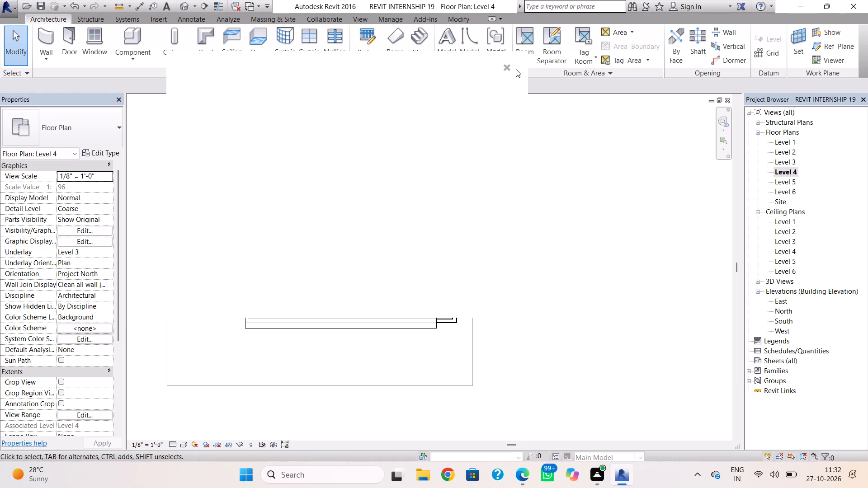
{"action": "left_click", "coordinate": [507, 66]}
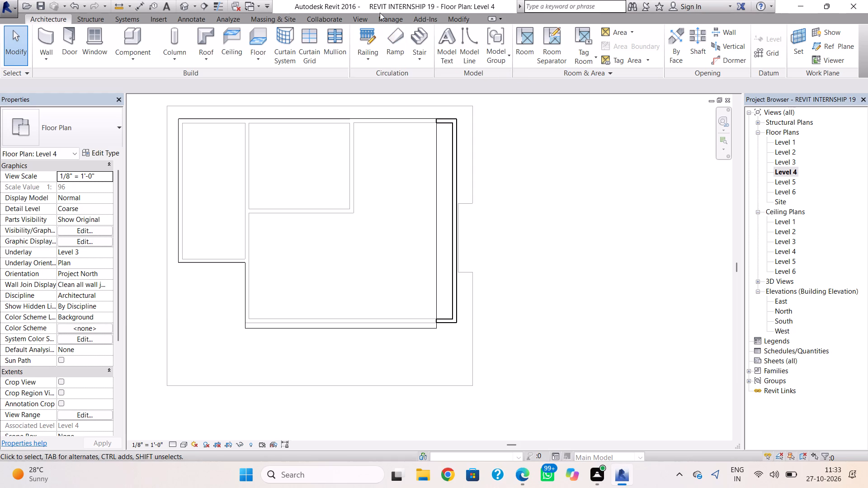
In 3D, shorten the Level 3 north wall's east segment to the return wall's inner edge, to a length of 14' 10".
{"action": "left_click", "coordinate": [184, 0]}
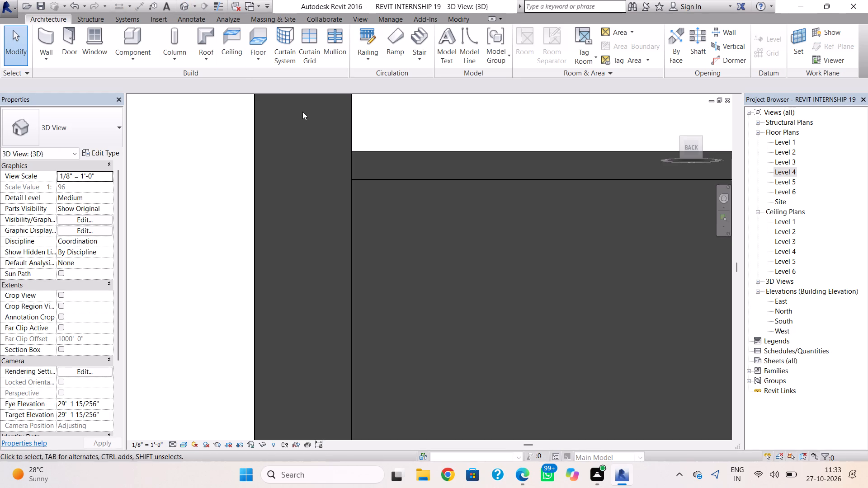
{"action": "left_click", "coordinate": [354, 194]}
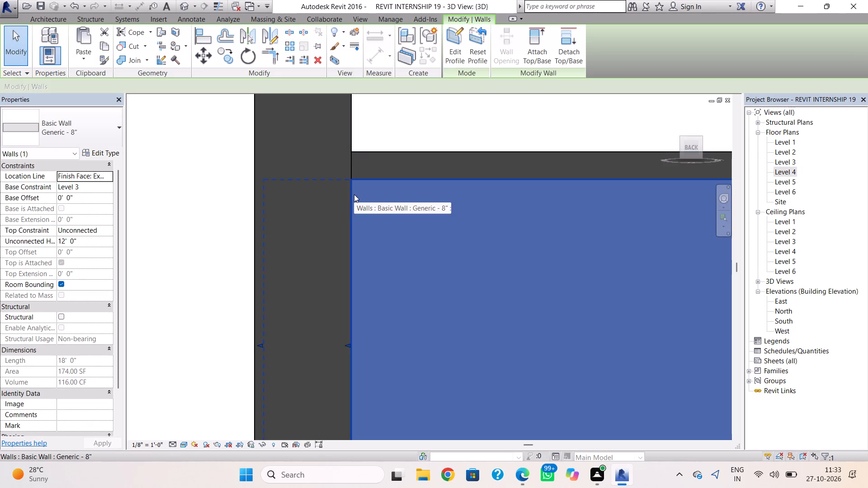
{"action": "left_click_drag", "start_coordinate": [259, 343], "coordinate": [283, 347]}
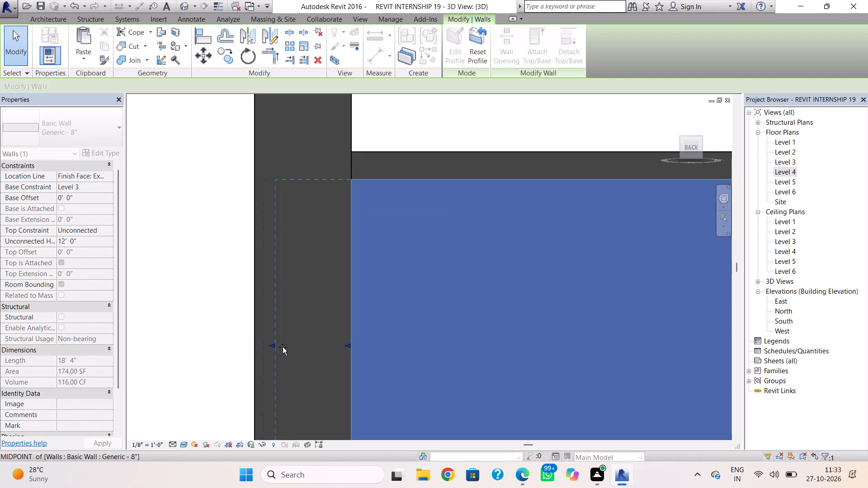
{"action": "left_click_drag", "start_coordinate": [283, 347], "coordinate": [348, 369]}
{"action": "left_click", "coordinate": [225, 323]}
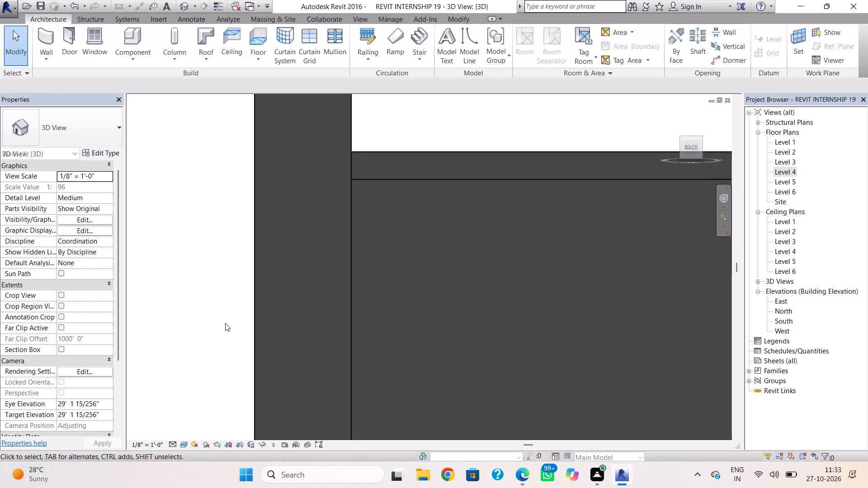
{"action": "left_click", "coordinate": [350, 304]}
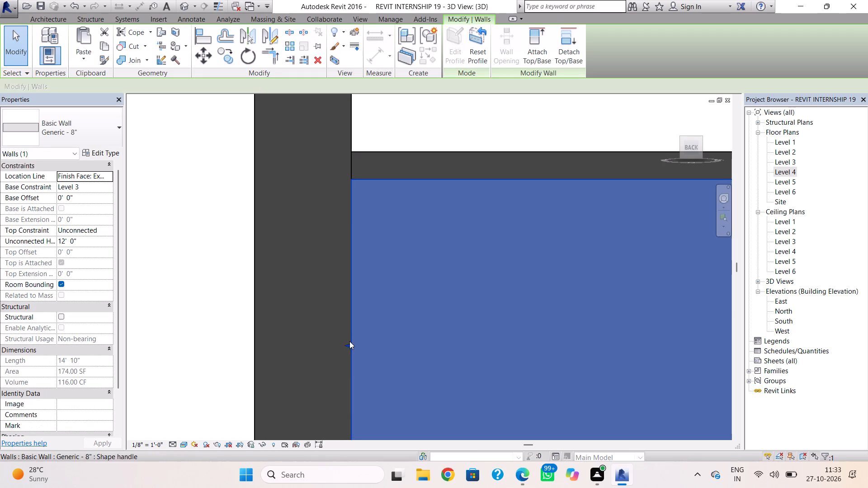
{"action": "left_click", "coordinate": [349, 342]}
{"action": "left_click", "coordinate": [348, 345]}
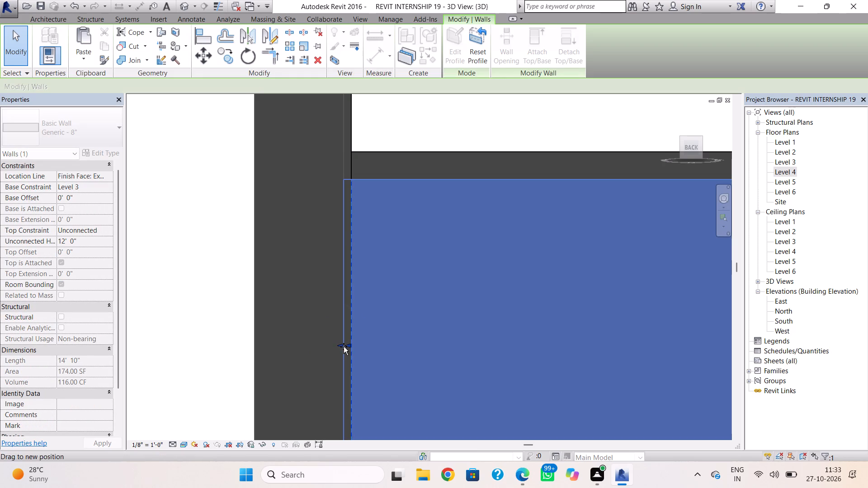
{"action": "left_click", "coordinate": [246, 321]}
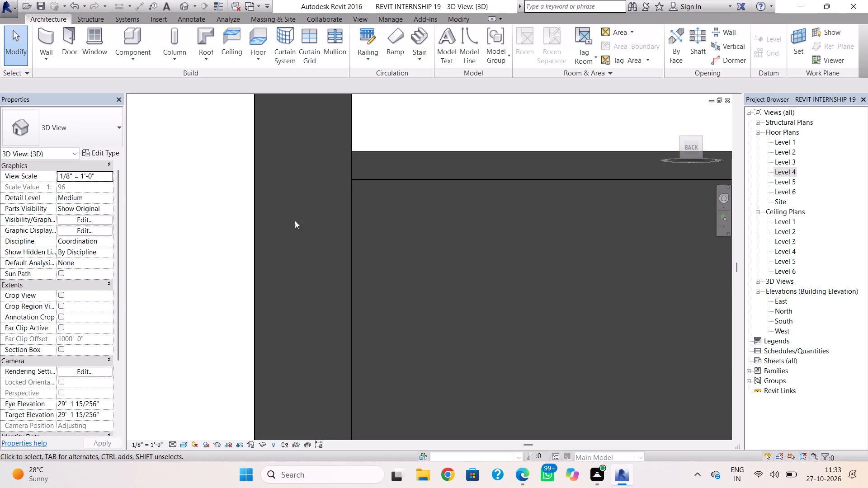
Raise the north return wall's base to the top of the roof slab below, to a base offset of -11' 0".
{"action": "left_click", "coordinate": [185, 5]}
{"action": "scroll", "coordinate": [339, 199], "scroll_direction": "down", "scroll_amount": 1}
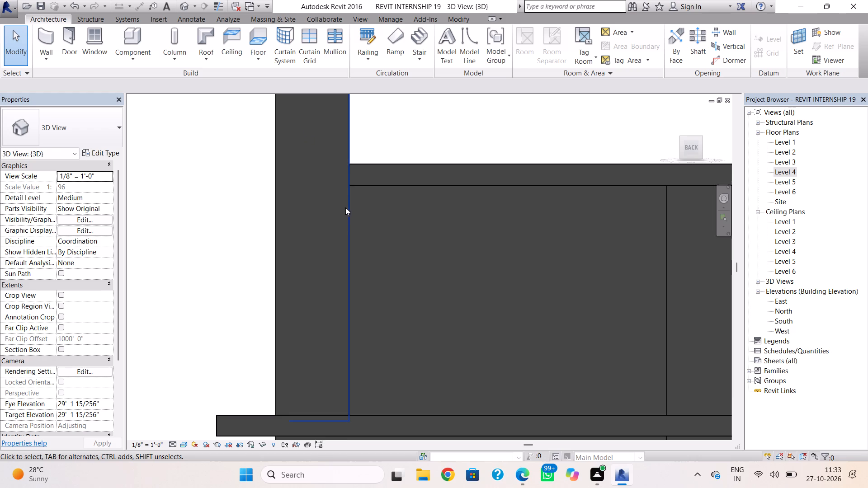
{"action": "scroll", "coordinate": [345, 207], "scroll_direction": "down", "scroll_amount": 2}
{"action": "left_click", "coordinate": [348, 226]}
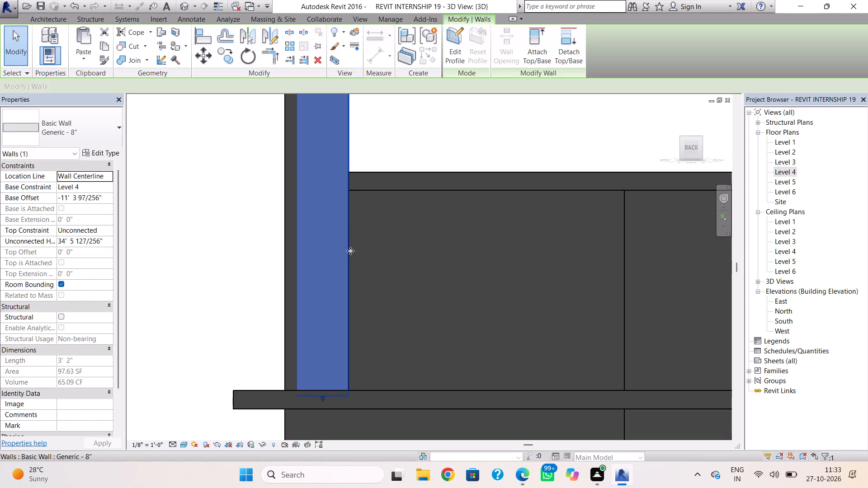
{"action": "left_click_drag", "start_coordinate": [321, 399], "coordinate": [322, 392]}
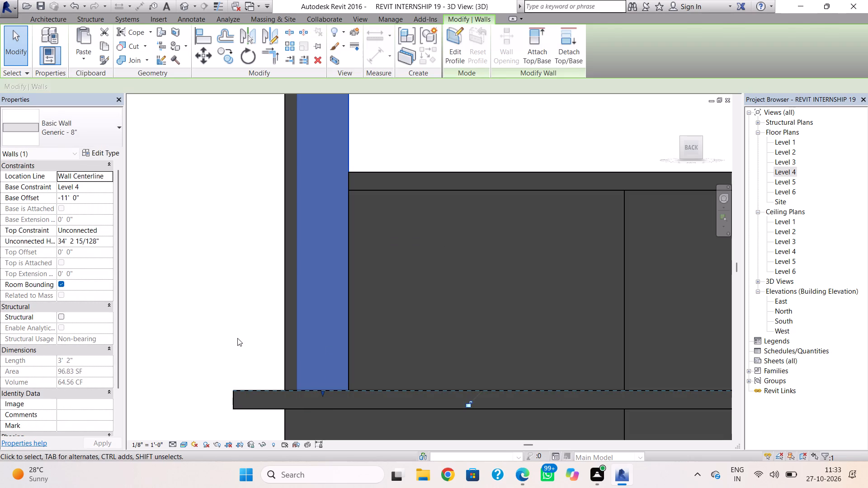
{"action": "left_click", "coordinate": [236, 335]}
{"action": "left_click", "coordinate": [355, 387]}
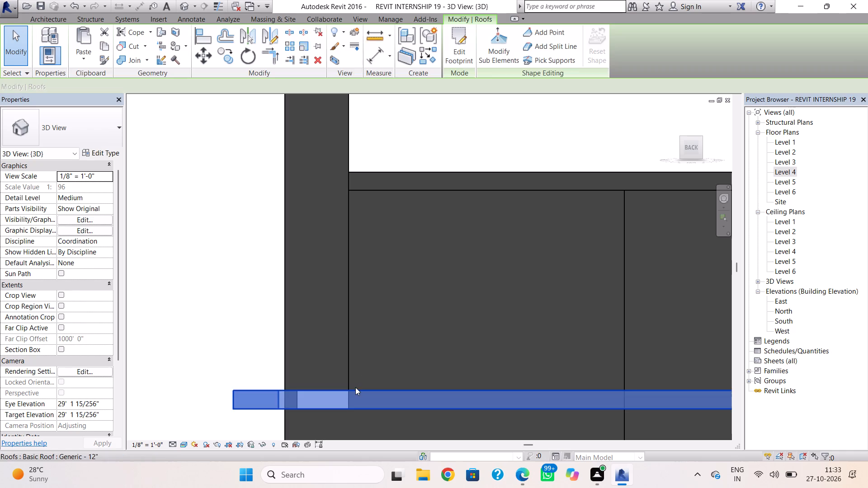
Examine the tall east wall and its return walls against the roof slabs from the southeast in 3D.
{"action": "key", "text": "Escape"}
{"action": "right_click_drag", "start_coordinate": [302, 348], "coordinate": [354, 354], "text": "shift"}
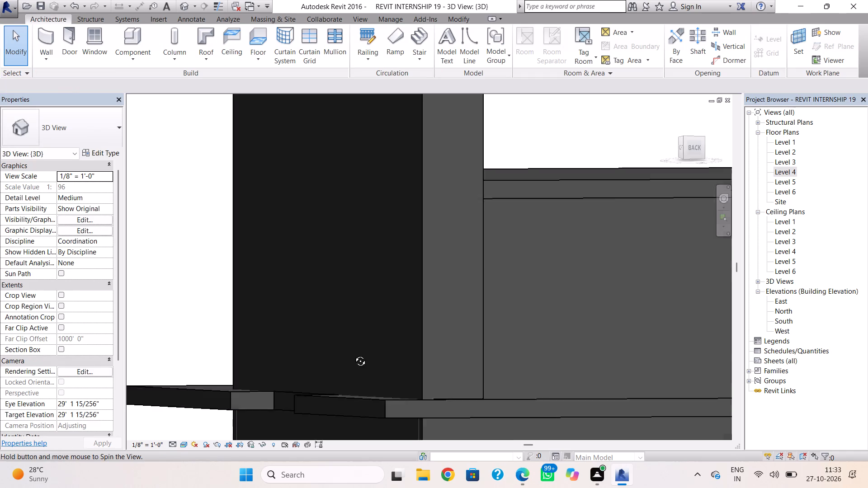
{"action": "right_click_drag", "start_coordinate": [354, 354], "coordinate": [533, 365], "text": "shift"}
{"action": "scroll", "coordinate": [546, 364], "scroll_direction": "down", "scroll_amount": 2}
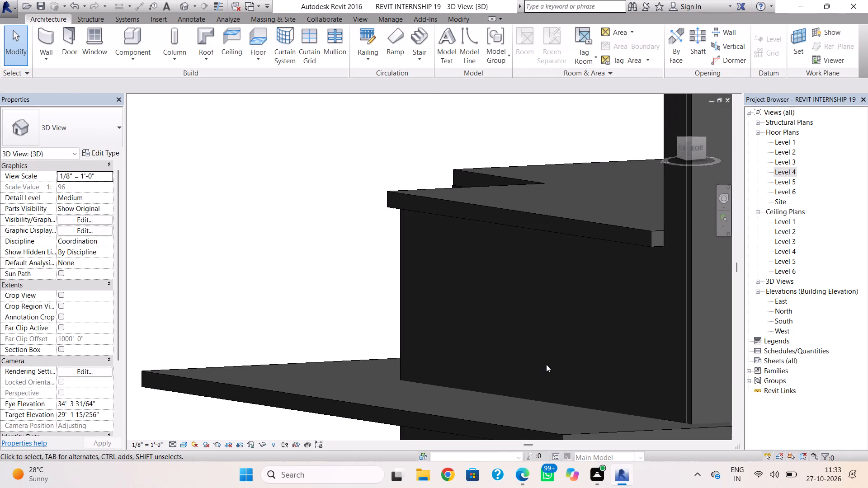
{"action": "scroll", "coordinate": [546, 364], "scroll_direction": "down", "scroll_amount": 1}
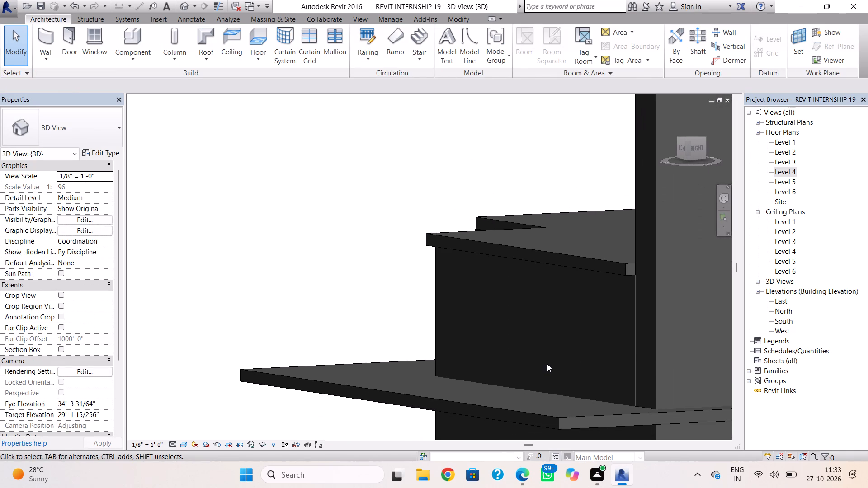
{"action": "scroll", "coordinate": [547, 363], "scroll_direction": "down", "scroll_amount": 2}
{"action": "middle_click_drag", "start_coordinate": [547, 362], "coordinate": [495, 359]}
{"action": "right_click_drag", "start_coordinate": [532, 340], "coordinate": [579, 351], "text": "shift"}
{"action": "scroll", "coordinate": [584, 349], "scroll_direction": "down", "scroll_amount": 1}
{"action": "middle_click_drag", "start_coordinate": [584, 349], "coordinate": [425, 357]}
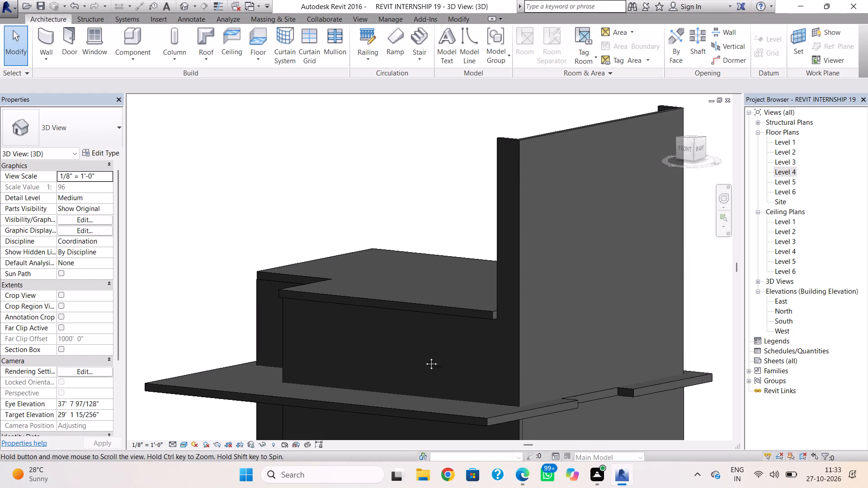
{"action": "middle_click_drag", "start_coordinate": [425, 357], "coordinate": [419, 357]}
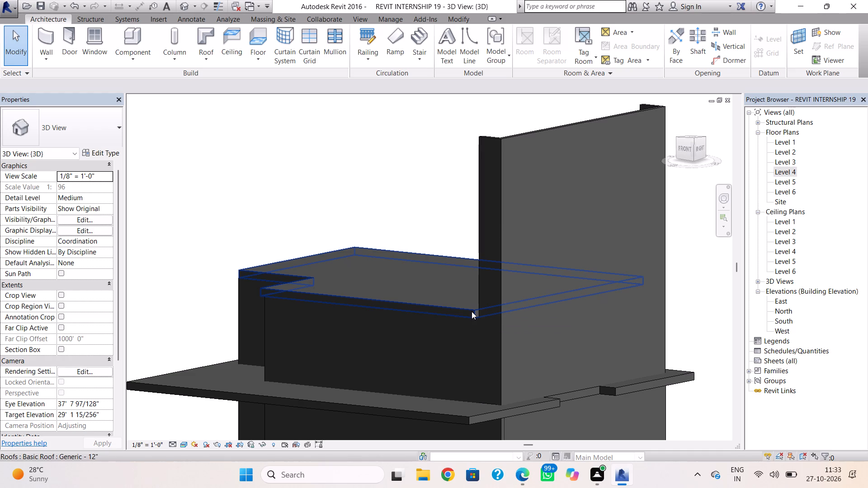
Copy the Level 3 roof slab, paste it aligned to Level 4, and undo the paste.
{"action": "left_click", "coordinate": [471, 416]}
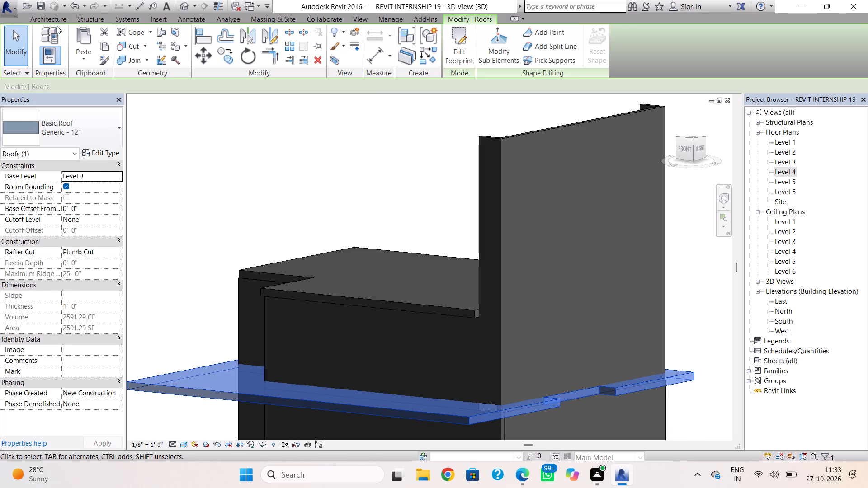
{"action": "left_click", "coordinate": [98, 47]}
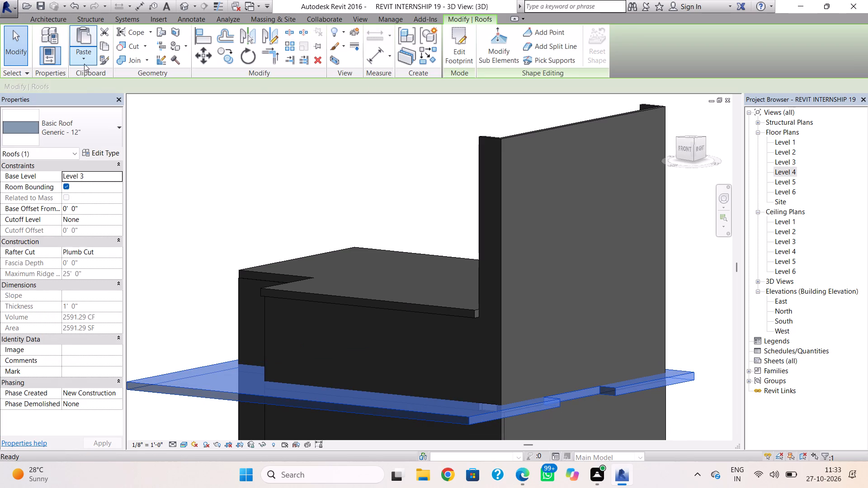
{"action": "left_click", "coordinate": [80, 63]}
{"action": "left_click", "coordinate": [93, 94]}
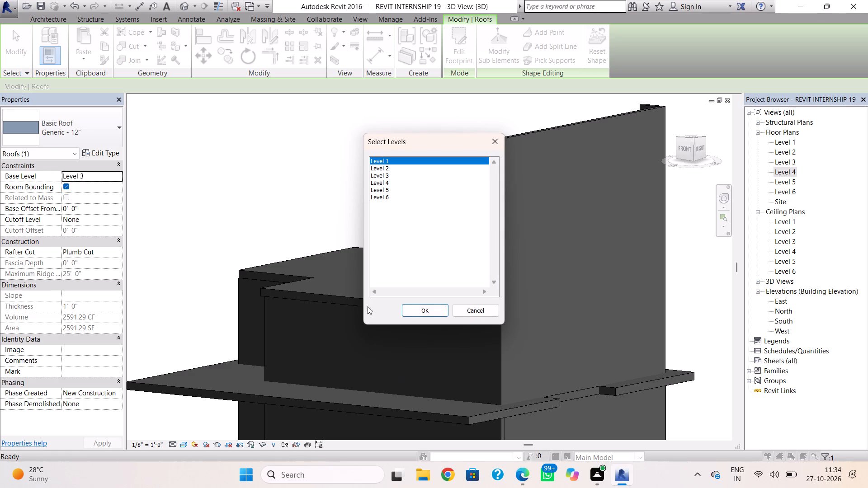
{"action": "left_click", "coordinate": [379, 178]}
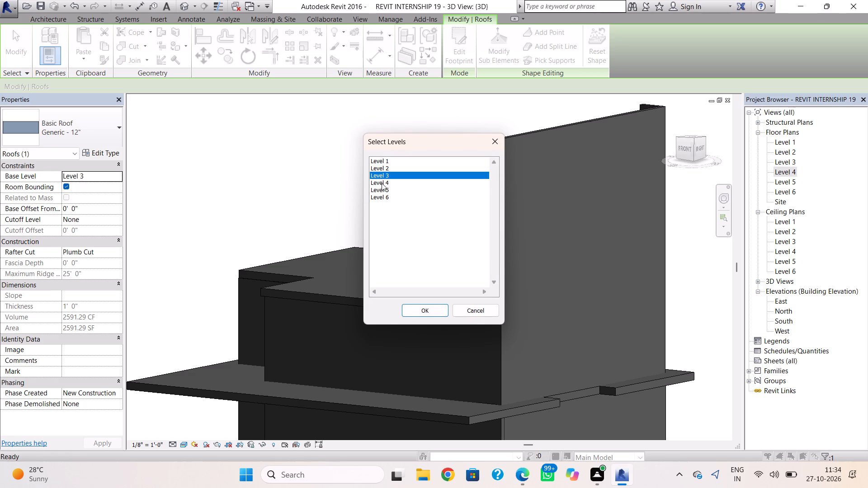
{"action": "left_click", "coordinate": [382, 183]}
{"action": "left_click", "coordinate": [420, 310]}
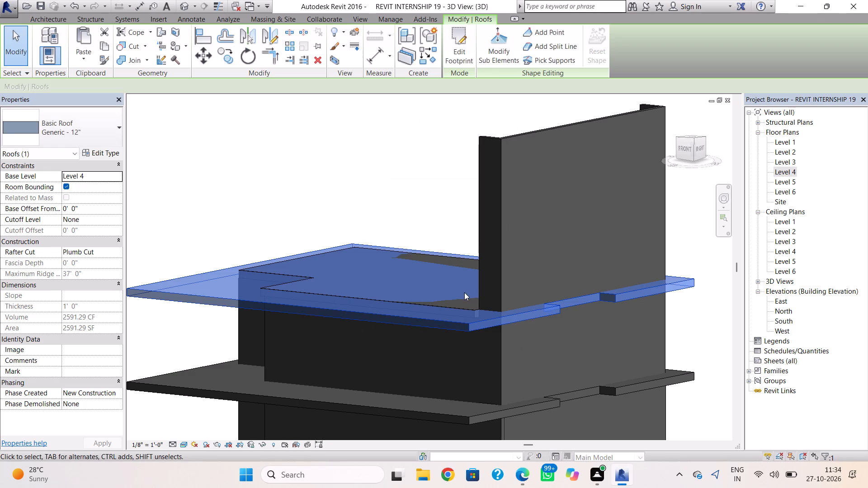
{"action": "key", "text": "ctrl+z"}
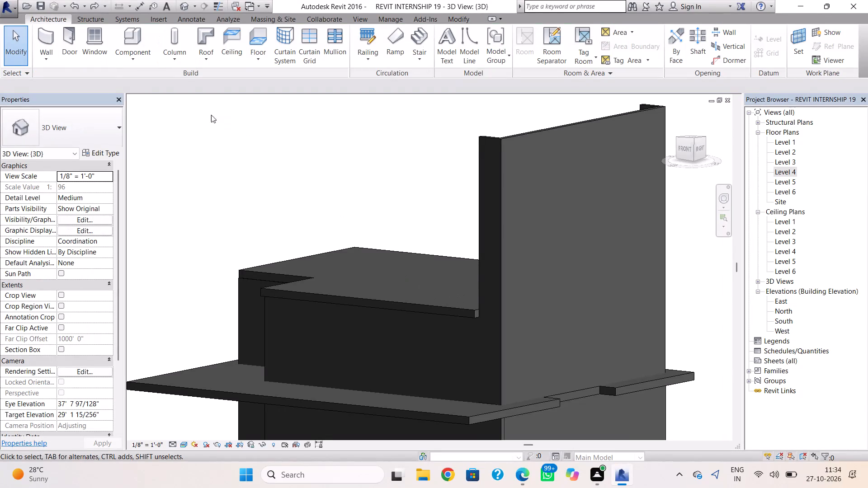
Copy the Level 3 roof slab and paste it aligned to Level 5.
{"action": "left_click", "coordinate": [286, 396]}
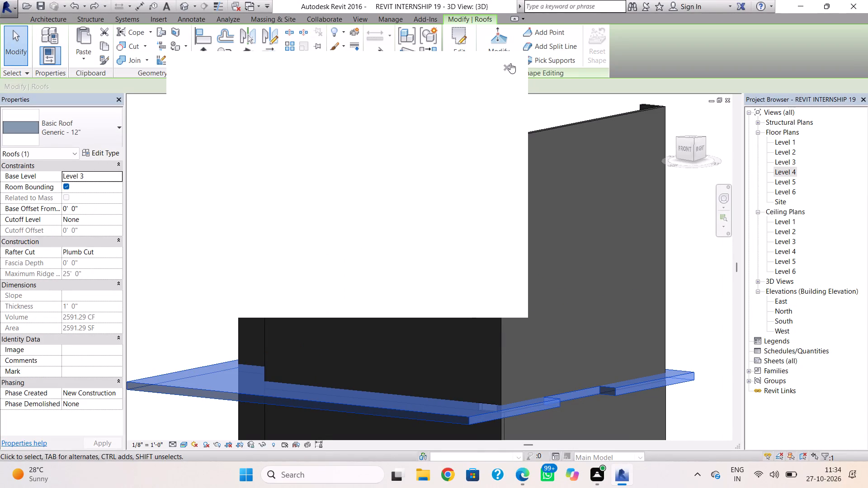
{"action": "left_click", "coordinate": [510, 63]}
{"action": "left_click", "coordinate": [99, 48]}
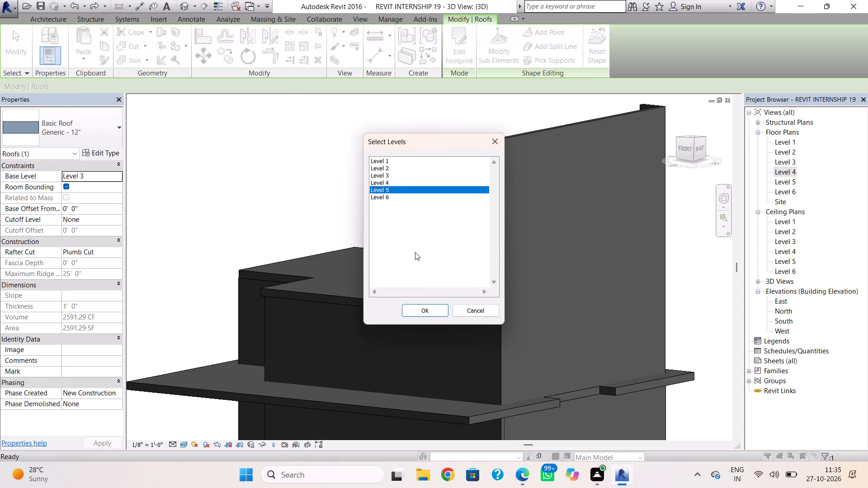
{"action": "left_click", "coordinate": [428, 312]}
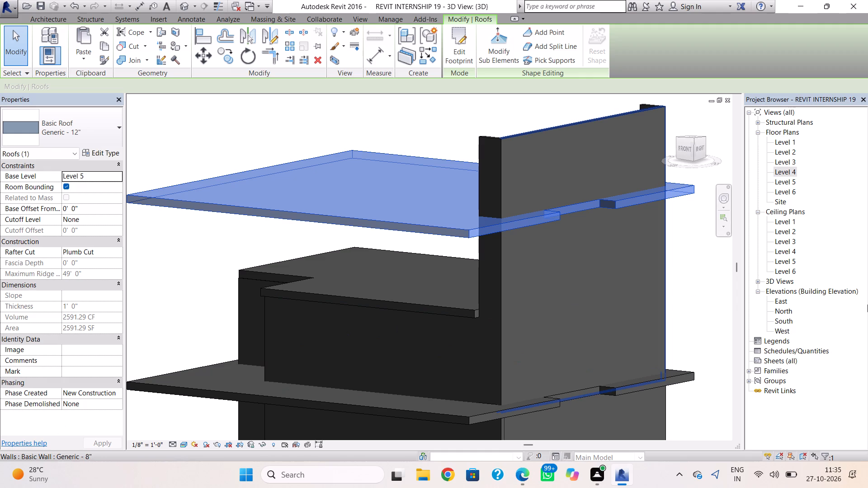
{"action": "key", "text": "Escape"}
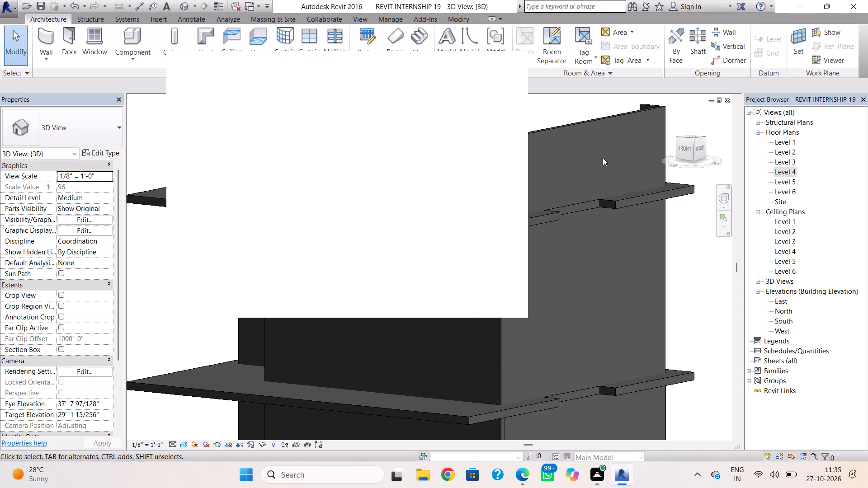
{"action": "left_click", "coordinate": [506, 66]}
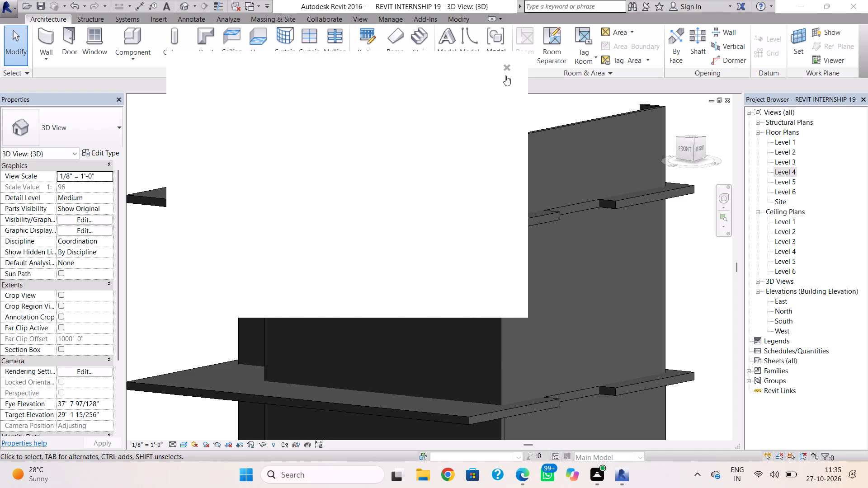
Lower the south return wall's top to the upper face of the Level 5 roof slab, for a height of 24' 0".
{"action": "left_click", "coordinate": [494, 139]}
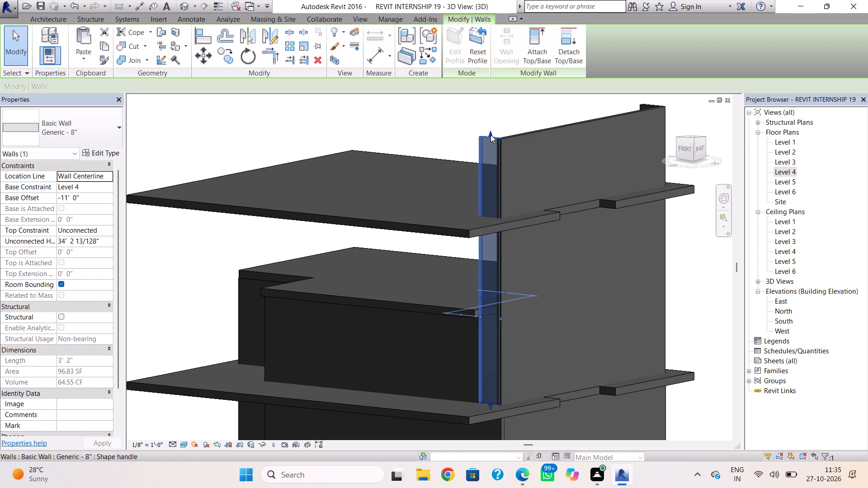
{"action": "left_click_drag", "start_coordinate": [490, 132], "coordinate": [499, 219]}
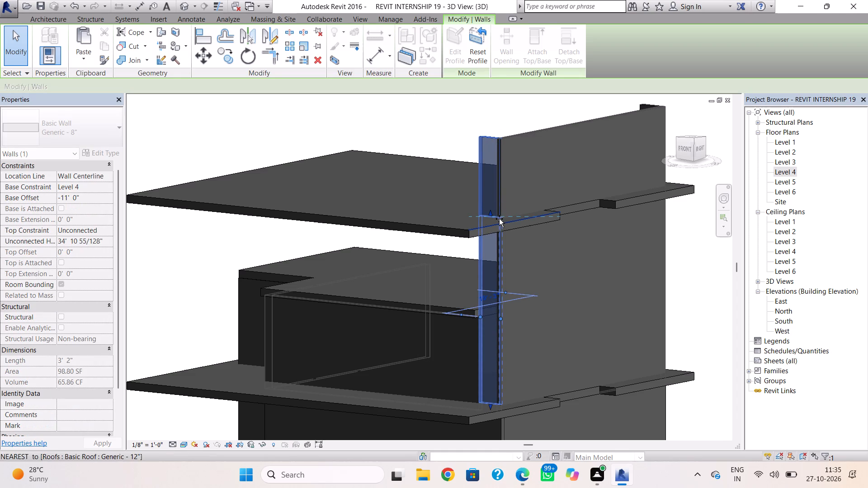
{"action": "left_click_drag", "start_coordinate": [499, 219], "coordinate": [500, 221]}
{"action": "key", "text": "Escape"}
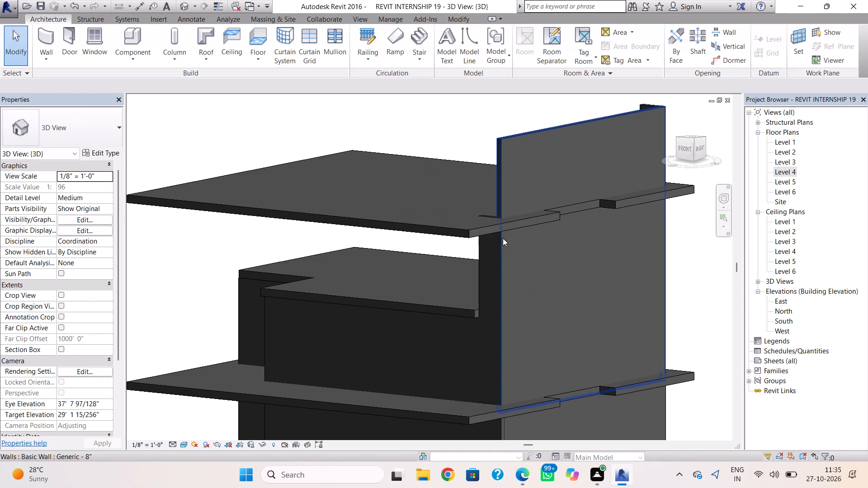
Lower the tall east wall's top to the upper face of the Level 5 roof slab.
{"action": "left_click", "coordinate": [512, 140]}
{"action": "left_click_drag", "start_coordinate": [580, 122], "coordinate": [583, 184]}
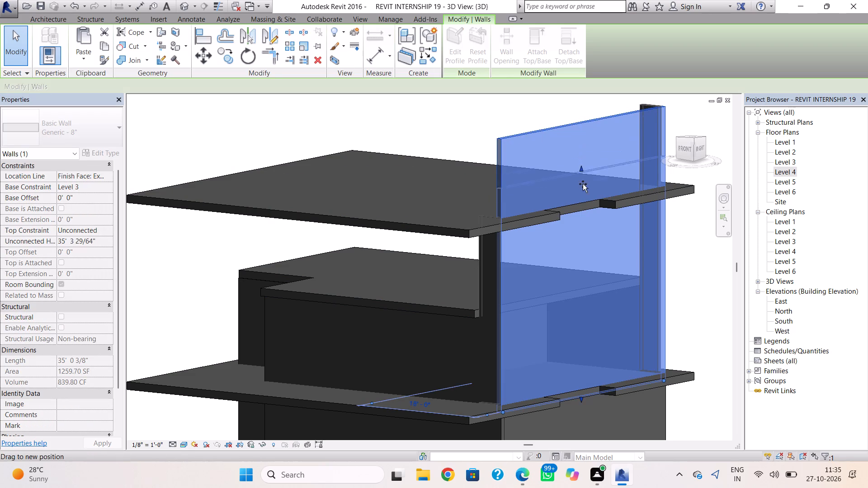
{"action": "left_click_drag", "start_coordinate": [583, 184], "coordinate": [583, 204]}
{"action": "key", "text": "Escape"}
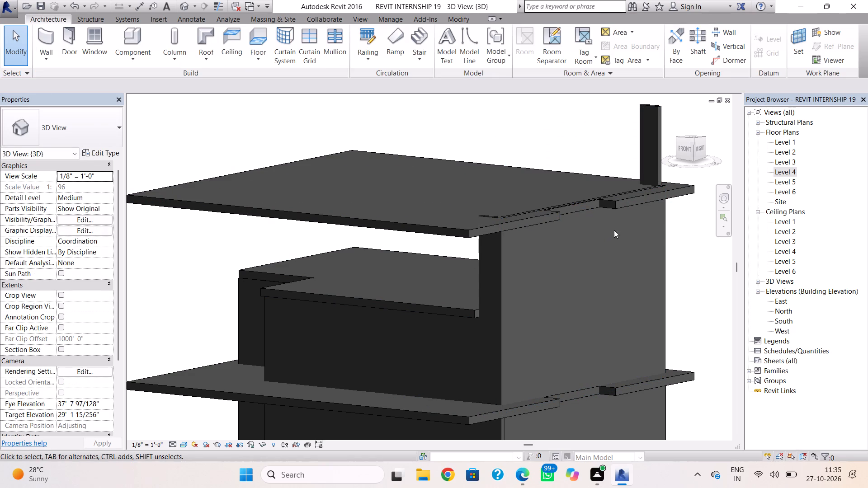
Lower the north return wall's top to the upper face of the Level 5 roof slab, for a height of 24' 0".
{"action": "right_click_drag", "start_coordinate": [617, 230], "coordinate": [373, 240], "text": "shift"}
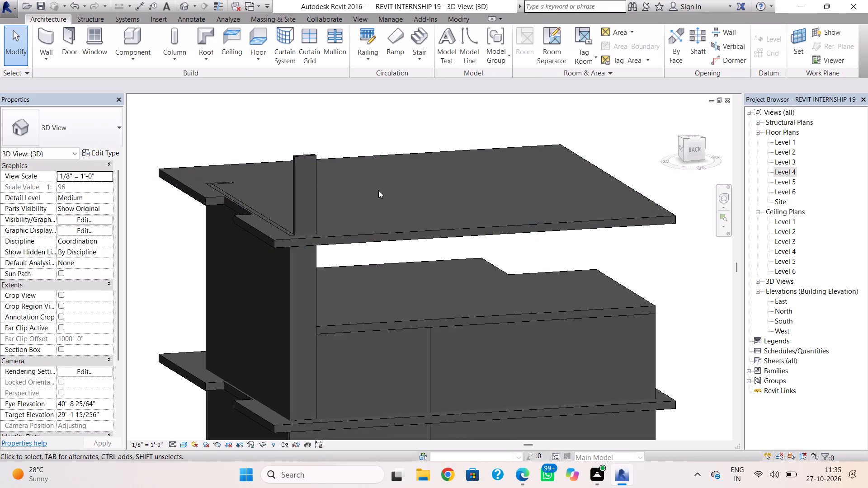
{"action": "left_click", "coordinate": [306, 157]}
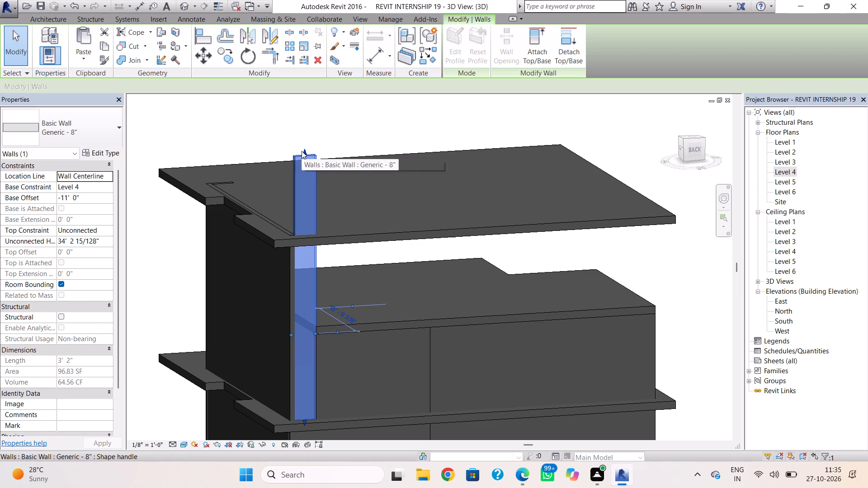
{"action": "left_click_drag", "start_coordinate": [302, 150], "coordinate": [307, 236]}
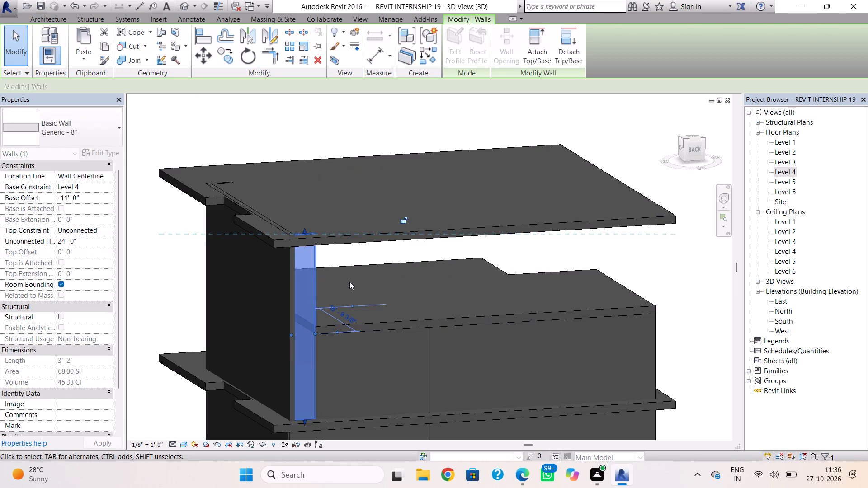
{"action": "key", "text": "Escape"}
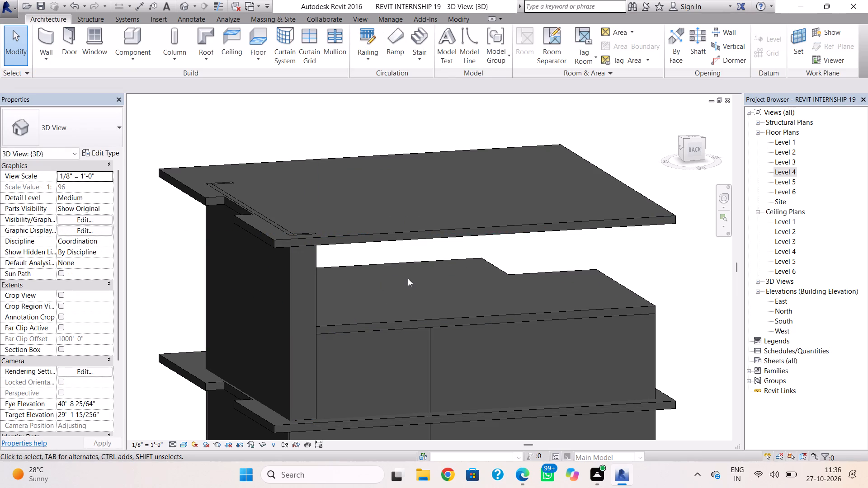
Lower the south return wall's top to the underside of the Level 5 roof slab, for a height of about 23' 1 5/8".
{"action": "right_click_drag", "start_coordinate": [406, 278], "coordinate": [324, 239]}
{"action": "right_click_drag", "start_coordinate": [465, 284], "coordinate": [281, 227], "text": "shift"}
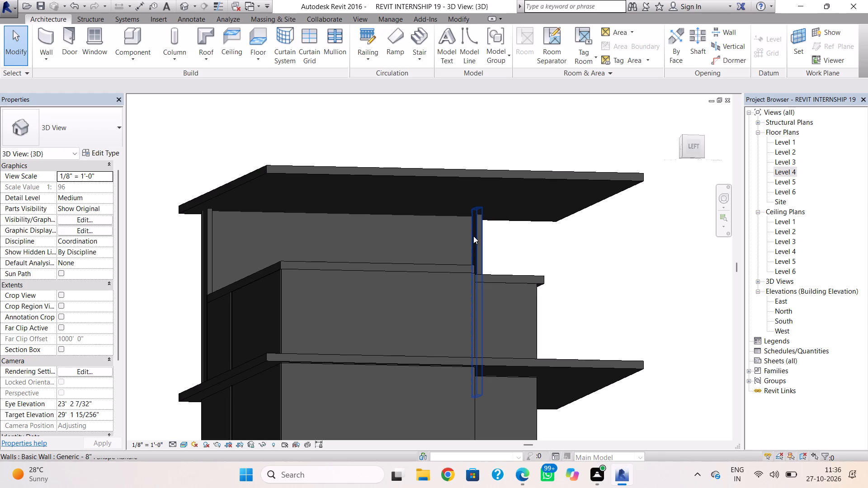
{"action": "left_click", "coordinate": [473, 236]}
{"action": "scroll", "coordinate": [477, 209], "scroll_direction": "up", "scroll_amount": 3}
{"action": "left_click_drag", "start_coordinate": [474, 203], "coordinate": [474, 211]}
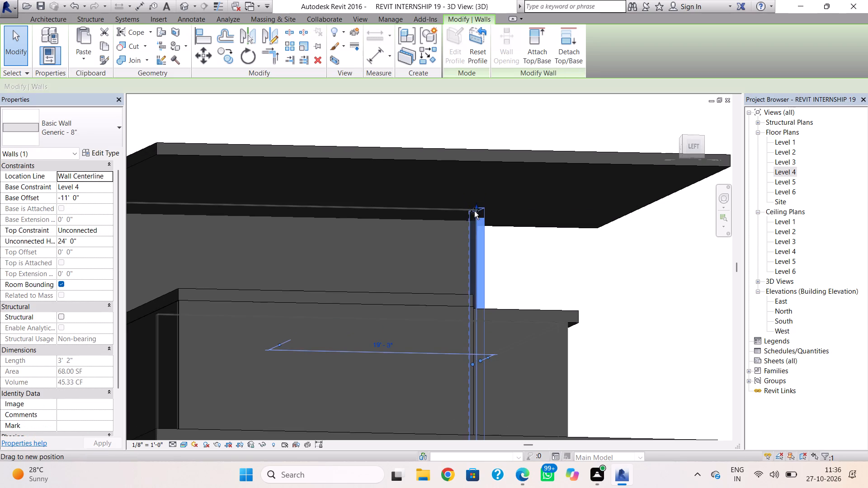
{"action": "left_click_drag", "start_coordinate": [474, 211], "coordinate": [475, 218]}
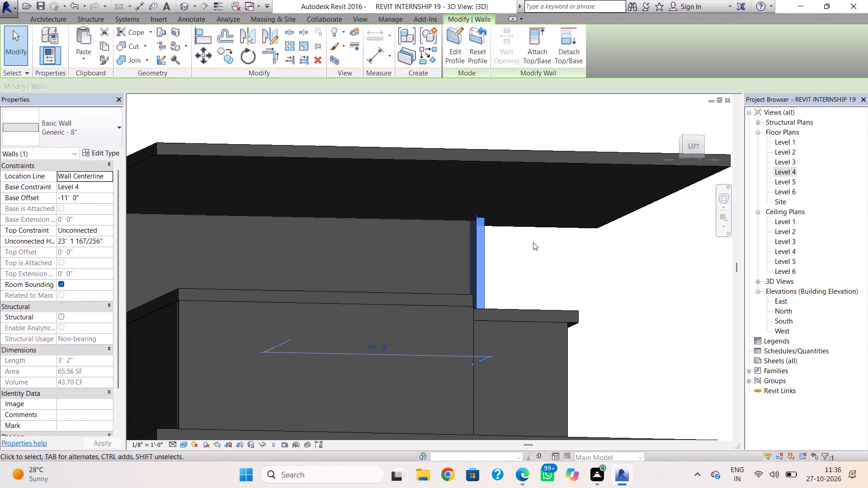
{"action": "key", "text": "Escape"}
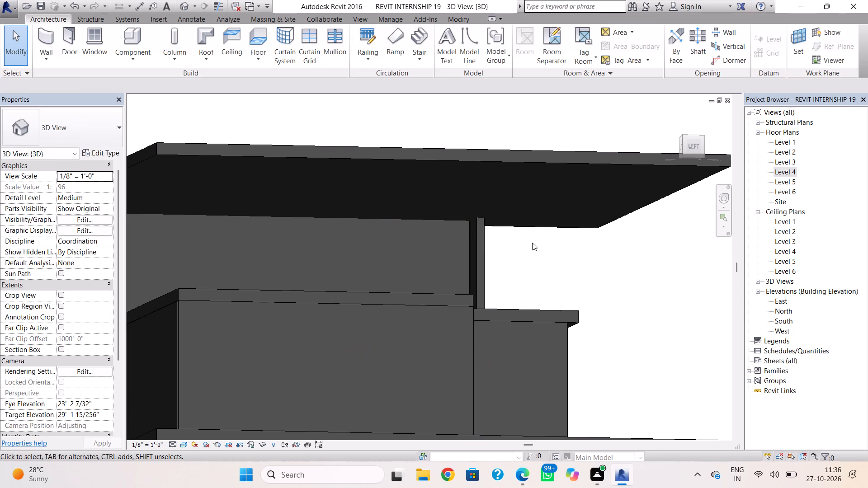
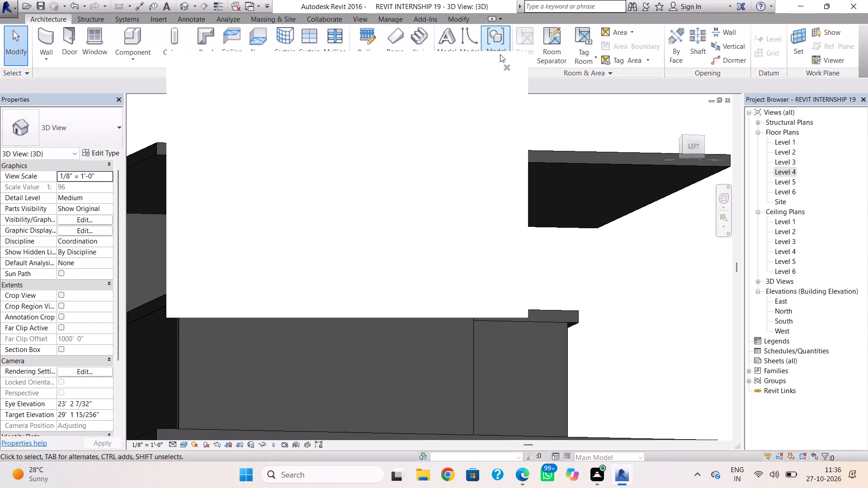
Lower the tall east wall's top at the Level 5 roof slab, for an unconnected height of 24' 0".
{"action": "left_click", "coordinate": [507, 70]}
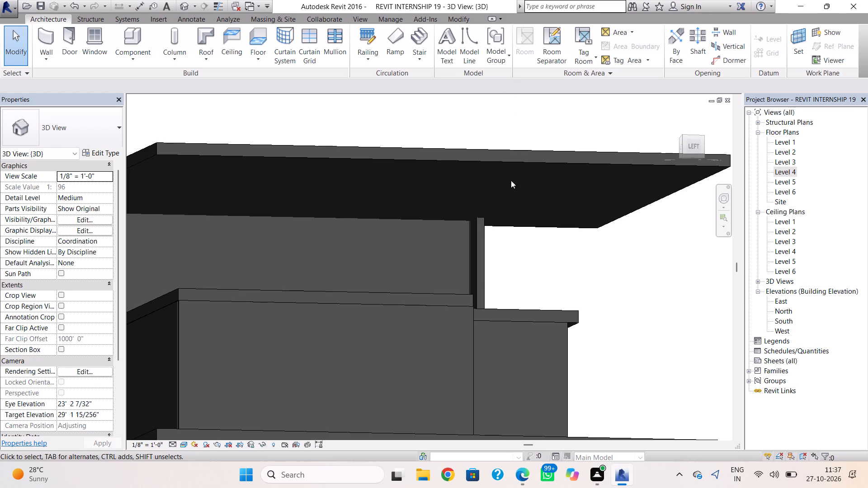
{"action": "right_click_drag", "start_coordinate": [519, 261], "coordinate": [406, 339], "text": "shift"}
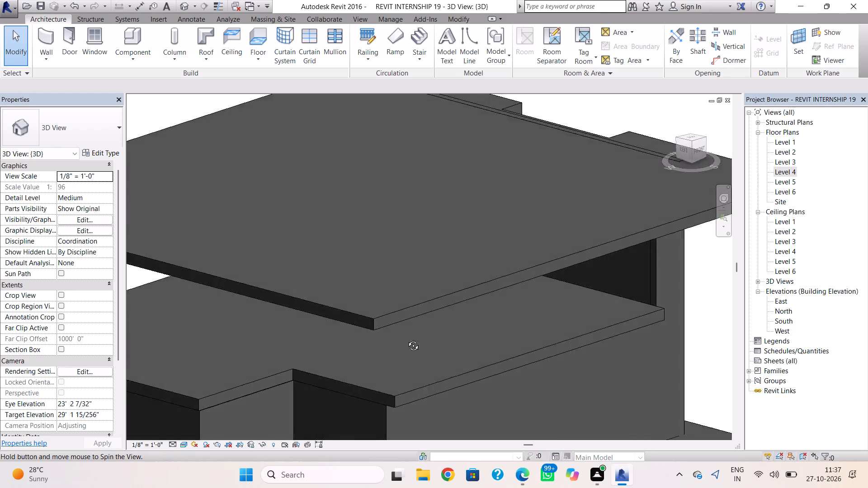
{"action": "right_click_drag", "start_coordinate": [406, 339], "coordinate": [425, 318], "text": "shift"}
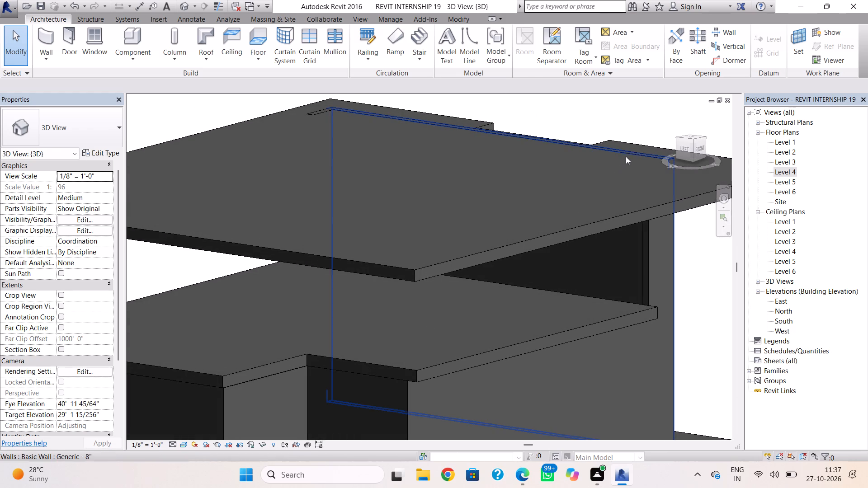
{"action": "left_click", "coordinate": [628, 151]}
{"action": "right_click_drag", "start_coordinate": [577, 278], "coordinate": [589, 221], "text": "shift"}
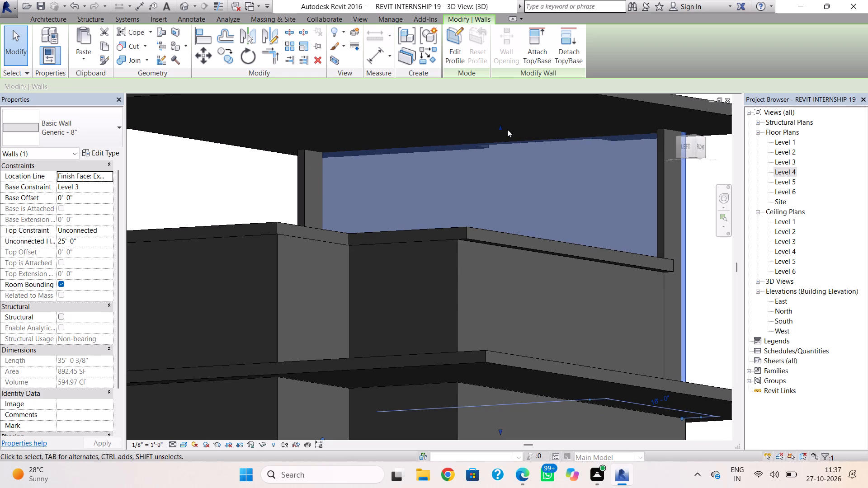
{"action": "left_click_drag", "start_coordinate": [501, 127], "coordinate": [504, 141]}
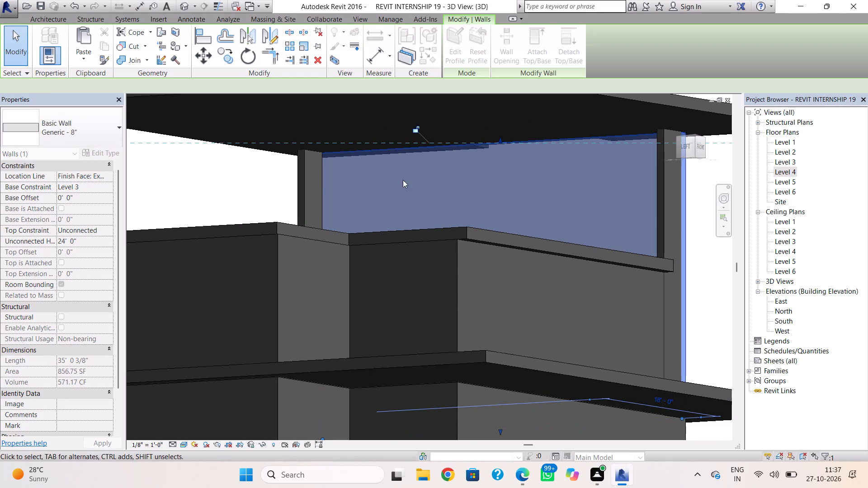
Lower the north return wall's top toward the underside of the Level 5 roof slab.
{"action": "left_click", "coordinate": [307, 186]}
{"action": "left_click_drag", "start_coordinate": [311, 134], "coordinate": [311, 141]}
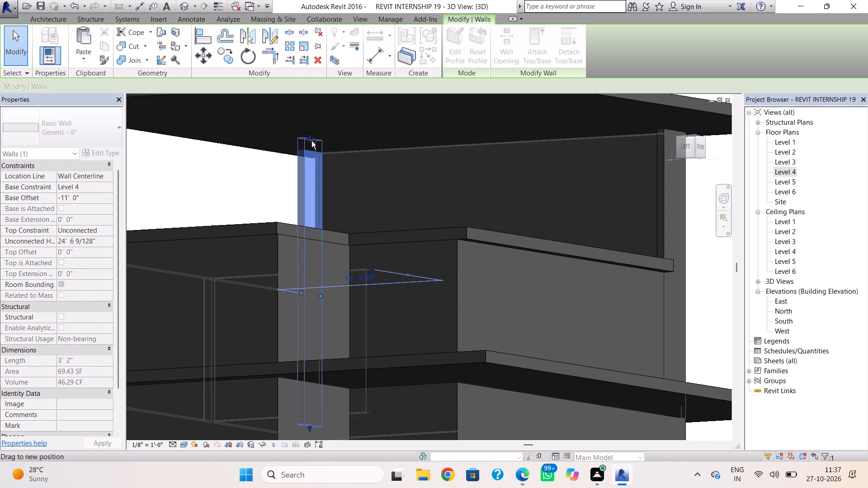
{"action": "left_click_drag", "start_coordinate": [311, 141], "coordinate": [313, 149]}
{"action": "key", "text": "Escape"}
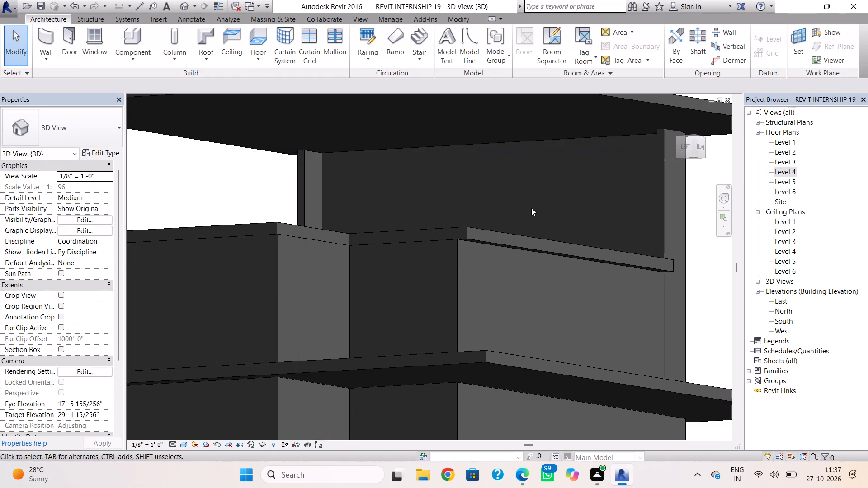
Examine the Level 5 roof, the tall east wall, the return walls and the lower Level 4 roof from several angles.
{"action": "right_click_drag", "start_coordinate": [531, 208], "coordinate": [305, 251], "text": "shift"}
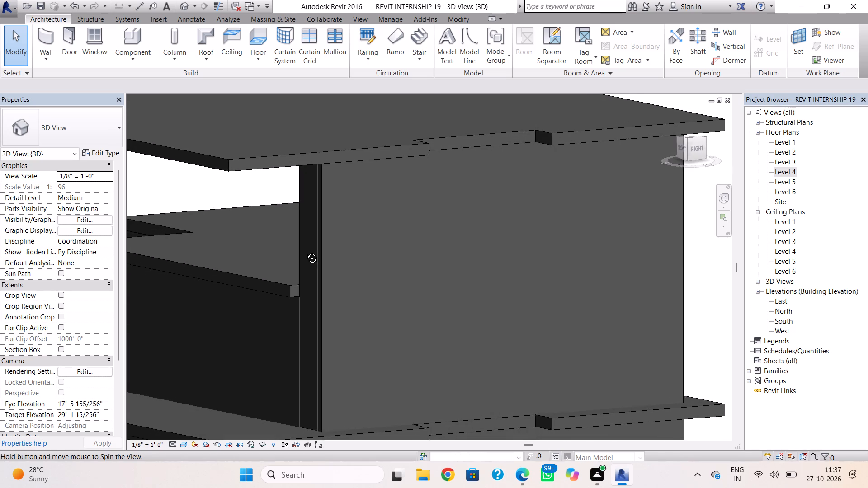
{"action": "right_click_drag", "start_coordinate": [305, 251], "coordinate": [304, 250], "text": "shift"}
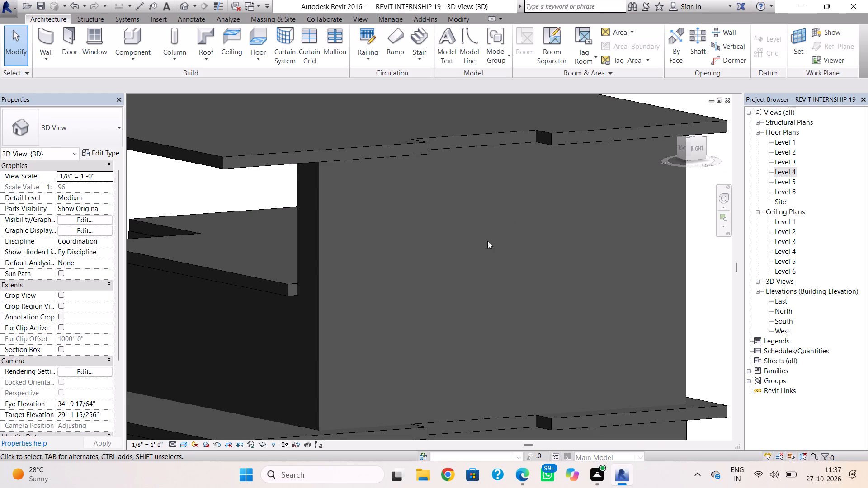
{"action": "scroll", "coordinate": [482, 247], "scroll_direction": "down", "scroll_amount": 3}
{"action": "right_click_drag", "start_coordinate": [531, 276], "coordinate": [541, 277], "text": "shift"}
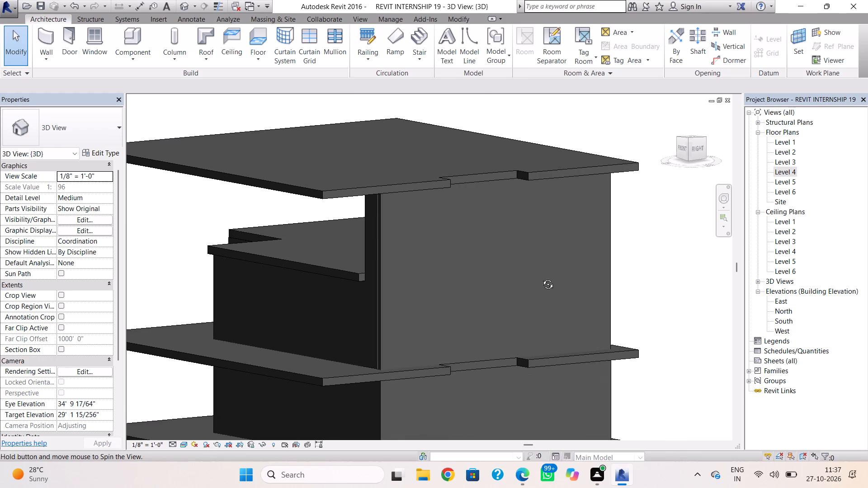
{"action": "right_click_drag", "start_coordinate": [541, 277], "coordinate": [563, 286], "text": "shift"}
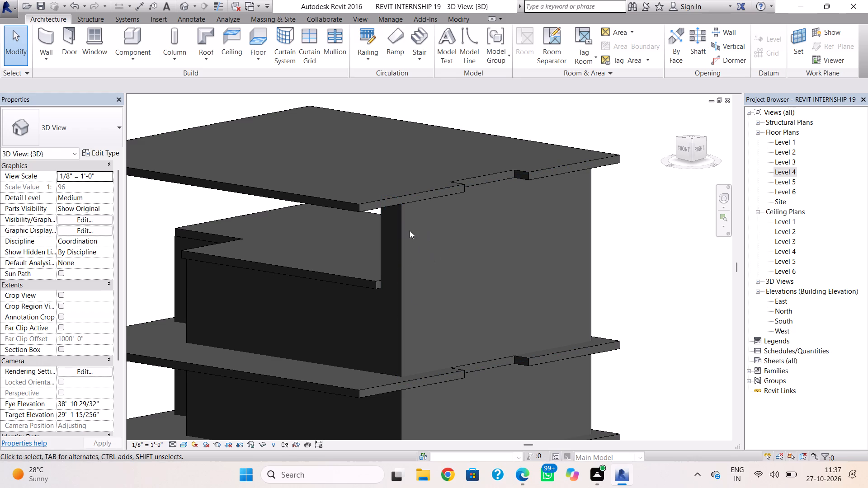
{"action": "right_click_drag", "start_coordinate": [377, 253], "coordinate": [372, 241], "text": "shift"}
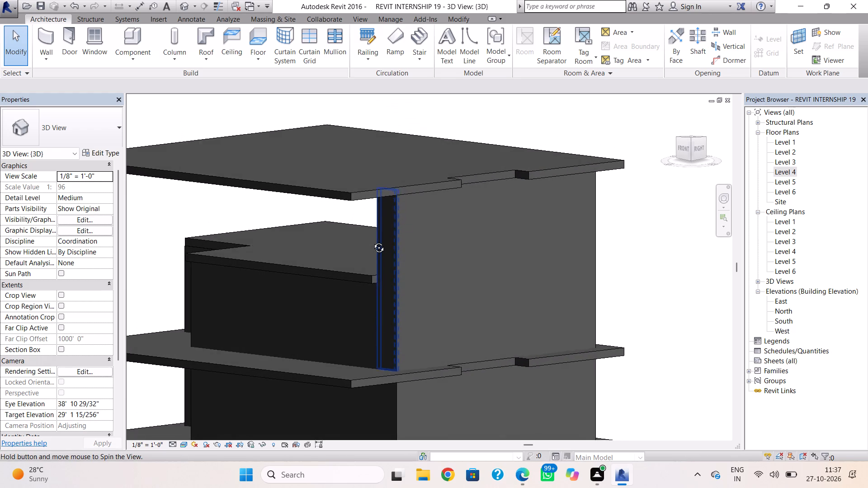
{"action": "right_click_drag", "start_coordinate": [372, 241], "coordinate": [370, 216], "text": "shift"}
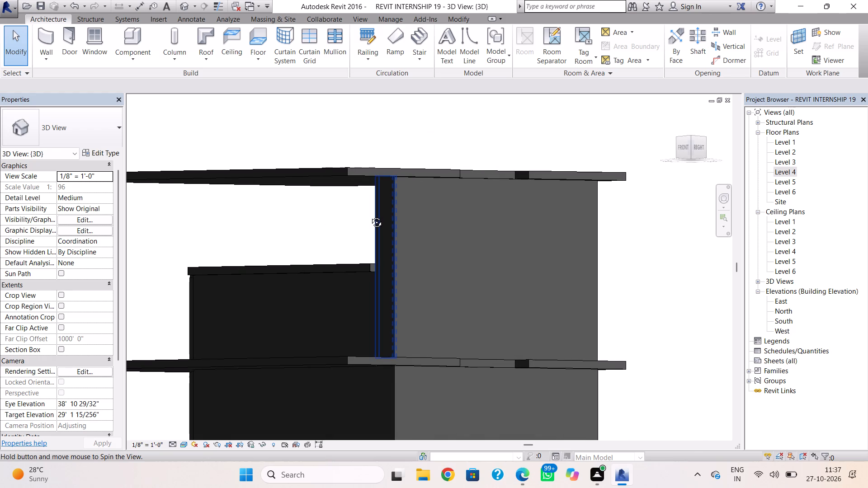
{"action": "right_click_drag", "start_coordinate": [370, 216], "coordinate": [367, 243], "text": "shift"}
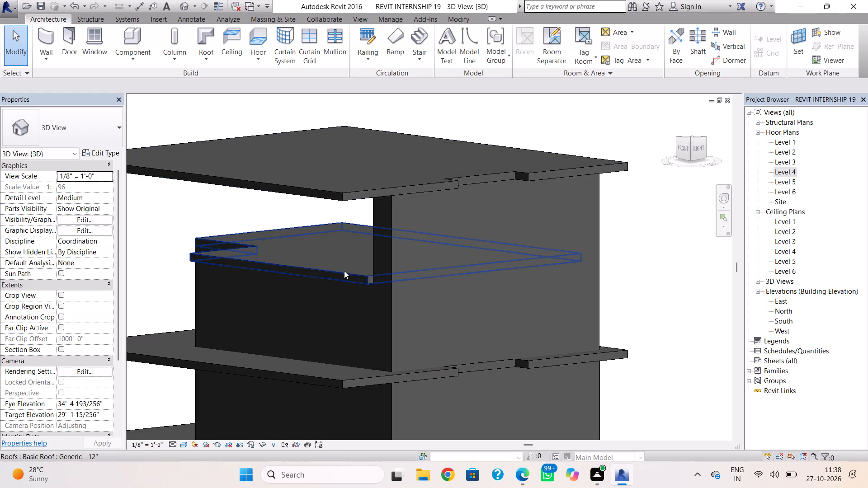
{"action": "right_click_drag", "start_coordinate": [345, 286], "coordinate": [341, 357], "text": "shift"}
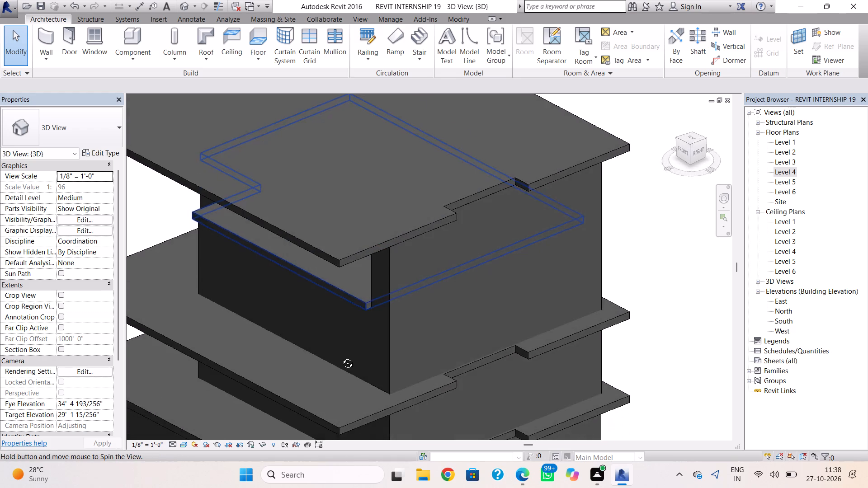
{"action": "right_click_drag", "start_coordinate": [341, 357], "coordinate": [281, 337], "text": "shift"}
{"action": "right_click_drag", "start_coordinate": [371, 284], "coordinate": [340, 229], "text": "shift"}
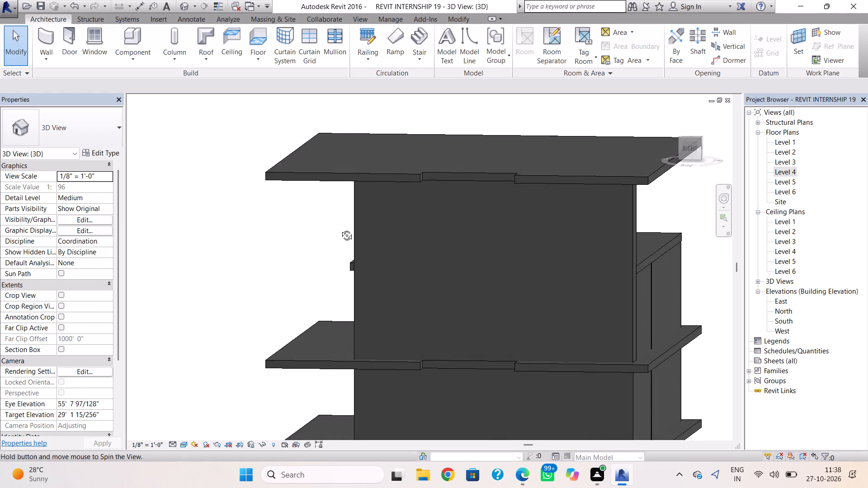
{"action": "right_click_drag", "start_coordinate": [340, 229], "coordinate": [366, 262], "text": "shift"}
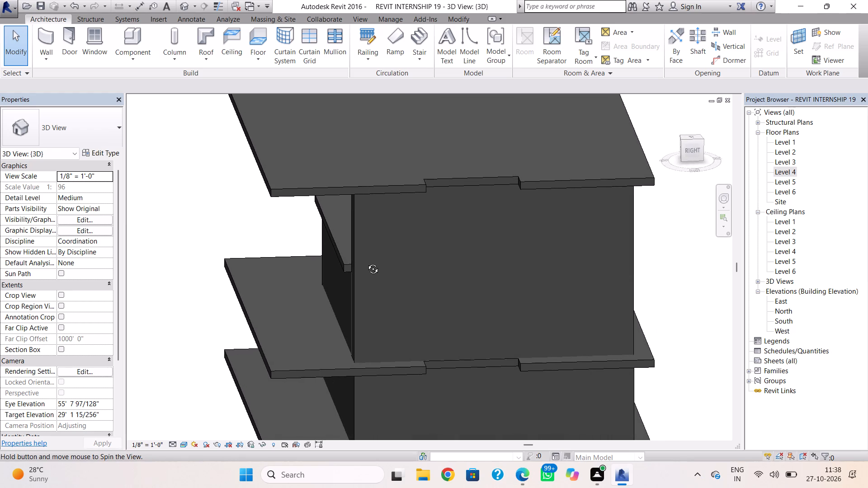
{"action": "right_click_drag", "start_coordinate": [366, 262], "coordinate": [383, 252], "text": "shift"}
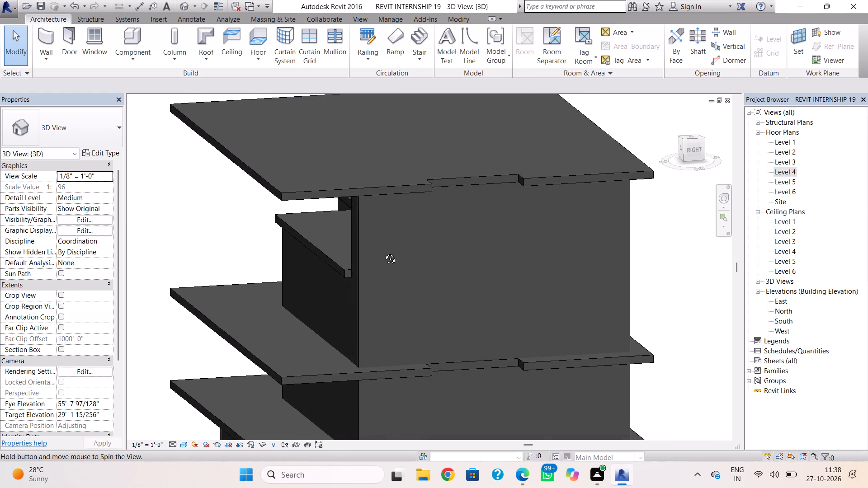
{"action": "right_click_drag", "start_coordinate": [383, 252], "coordinate": [384, 252], "text": "shift"}
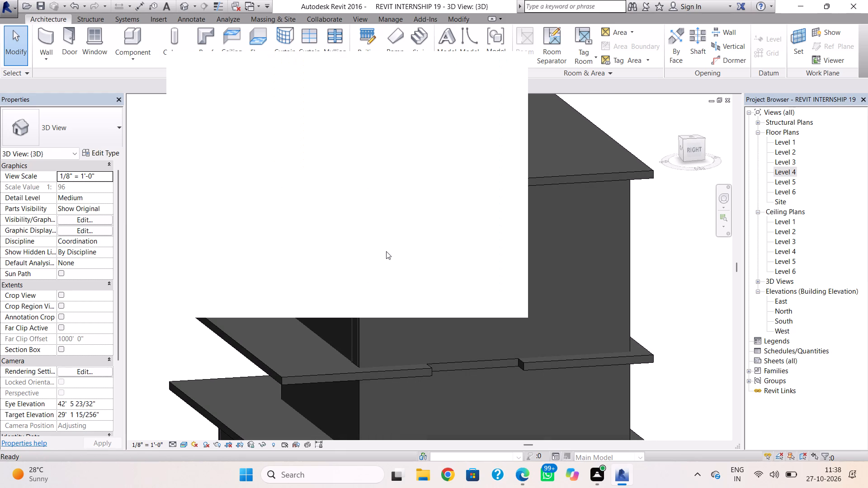
{"action": "left_click", "coordinate": [508, 65]}
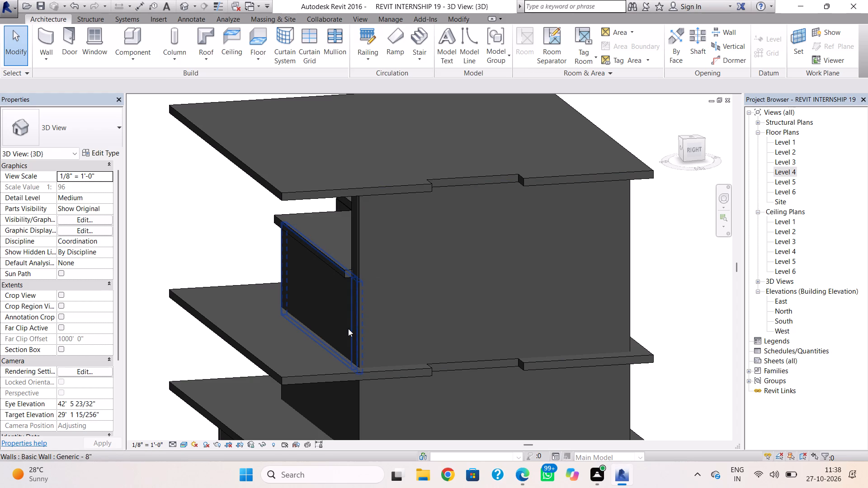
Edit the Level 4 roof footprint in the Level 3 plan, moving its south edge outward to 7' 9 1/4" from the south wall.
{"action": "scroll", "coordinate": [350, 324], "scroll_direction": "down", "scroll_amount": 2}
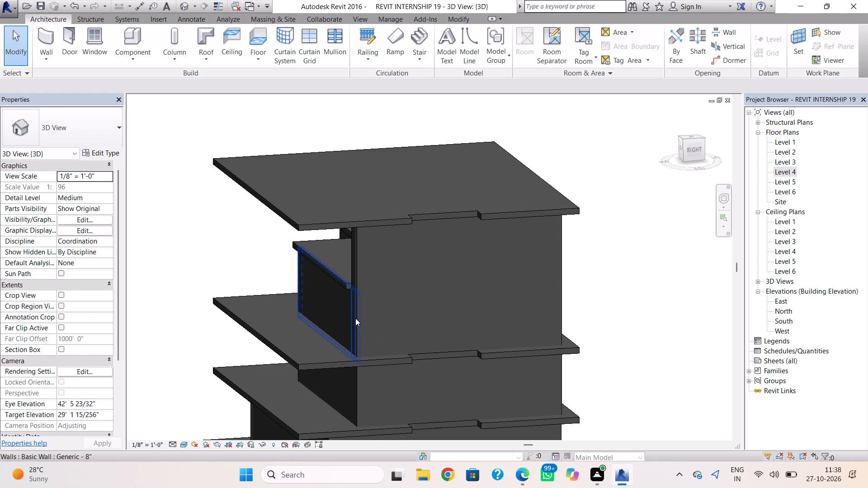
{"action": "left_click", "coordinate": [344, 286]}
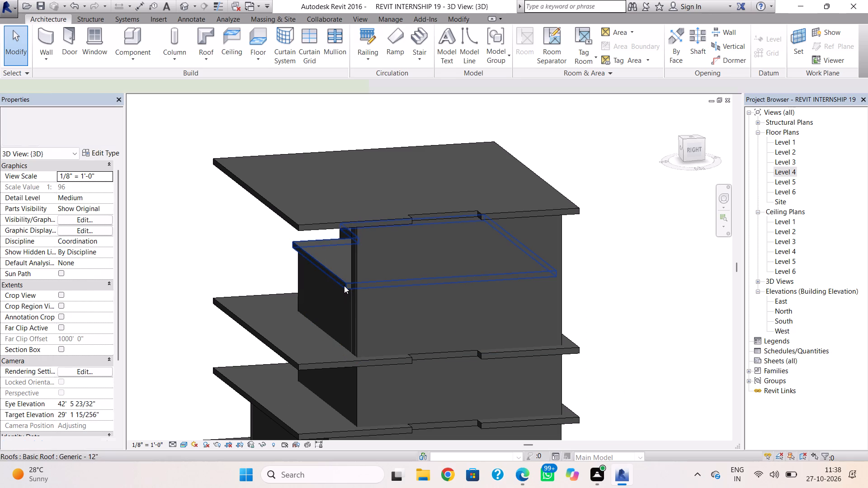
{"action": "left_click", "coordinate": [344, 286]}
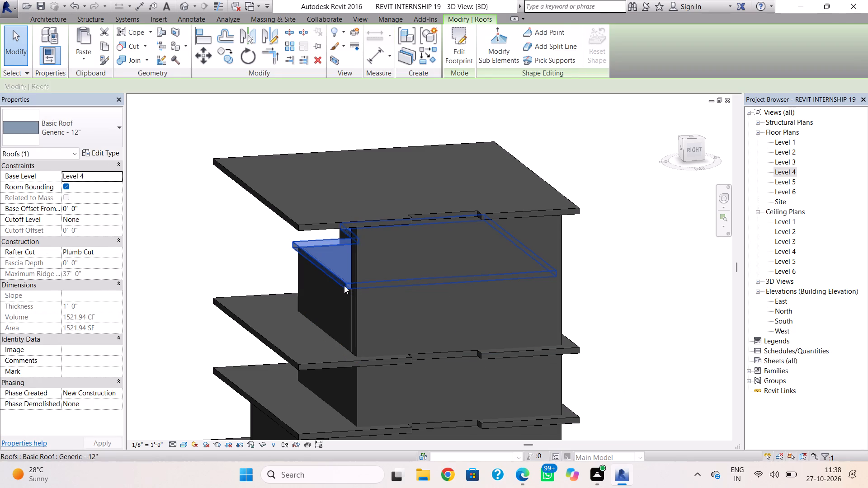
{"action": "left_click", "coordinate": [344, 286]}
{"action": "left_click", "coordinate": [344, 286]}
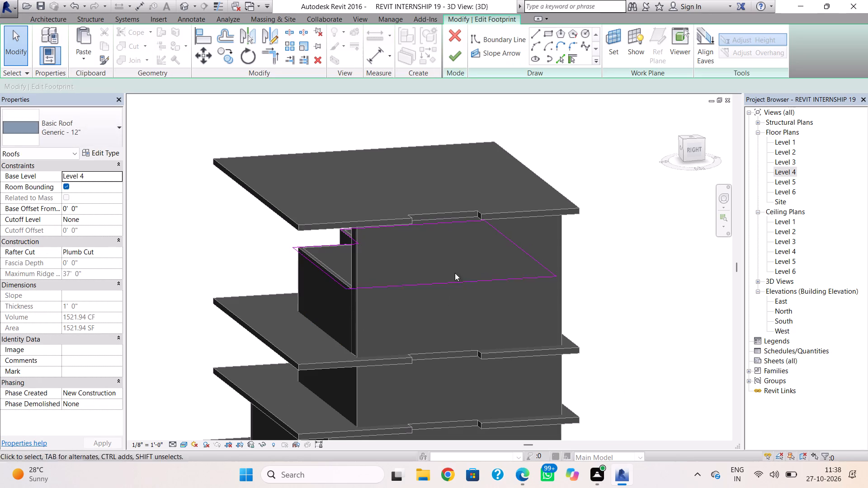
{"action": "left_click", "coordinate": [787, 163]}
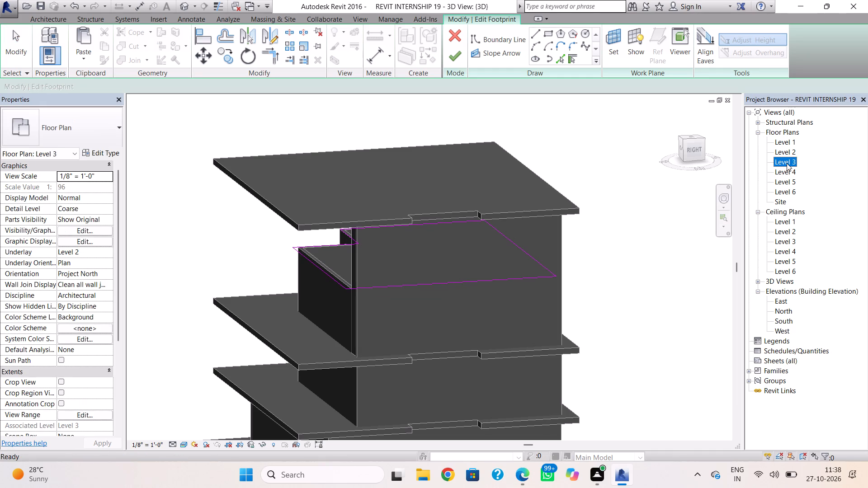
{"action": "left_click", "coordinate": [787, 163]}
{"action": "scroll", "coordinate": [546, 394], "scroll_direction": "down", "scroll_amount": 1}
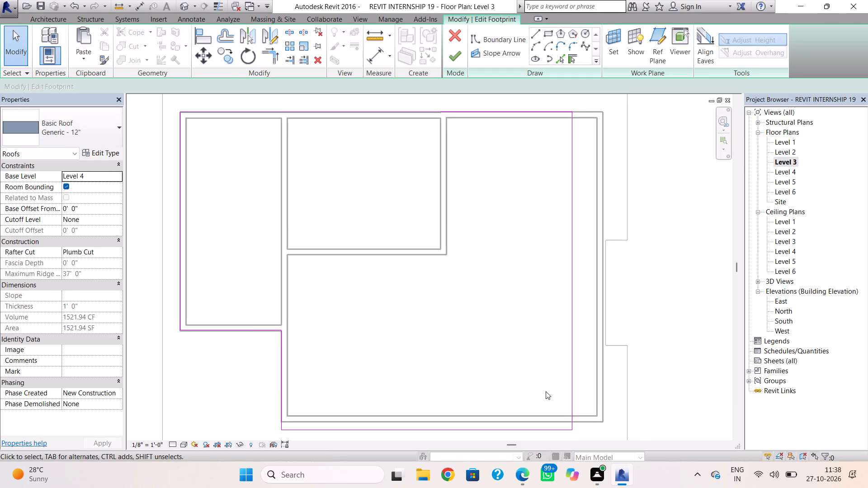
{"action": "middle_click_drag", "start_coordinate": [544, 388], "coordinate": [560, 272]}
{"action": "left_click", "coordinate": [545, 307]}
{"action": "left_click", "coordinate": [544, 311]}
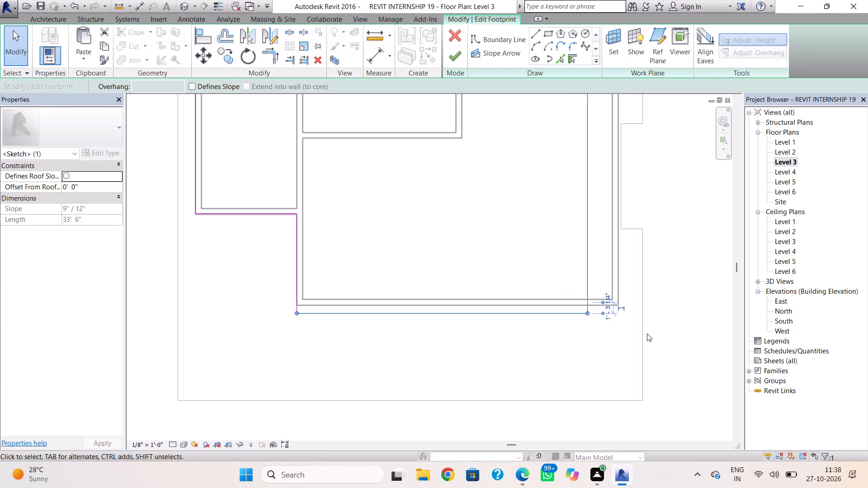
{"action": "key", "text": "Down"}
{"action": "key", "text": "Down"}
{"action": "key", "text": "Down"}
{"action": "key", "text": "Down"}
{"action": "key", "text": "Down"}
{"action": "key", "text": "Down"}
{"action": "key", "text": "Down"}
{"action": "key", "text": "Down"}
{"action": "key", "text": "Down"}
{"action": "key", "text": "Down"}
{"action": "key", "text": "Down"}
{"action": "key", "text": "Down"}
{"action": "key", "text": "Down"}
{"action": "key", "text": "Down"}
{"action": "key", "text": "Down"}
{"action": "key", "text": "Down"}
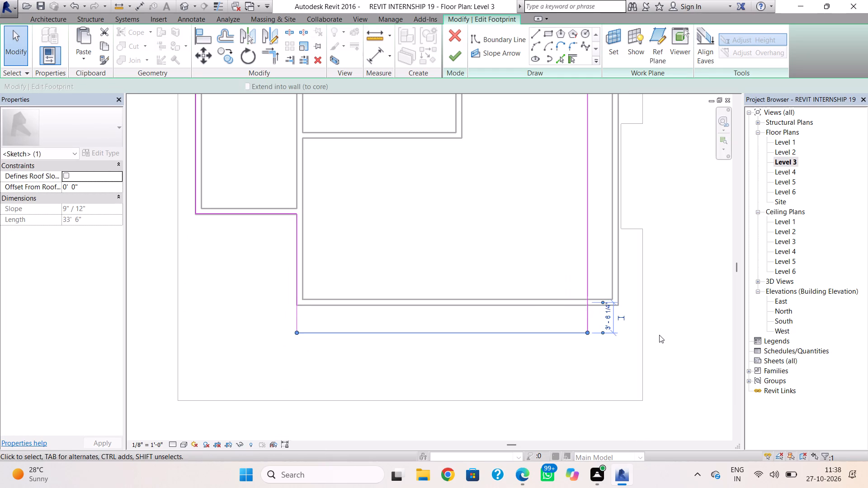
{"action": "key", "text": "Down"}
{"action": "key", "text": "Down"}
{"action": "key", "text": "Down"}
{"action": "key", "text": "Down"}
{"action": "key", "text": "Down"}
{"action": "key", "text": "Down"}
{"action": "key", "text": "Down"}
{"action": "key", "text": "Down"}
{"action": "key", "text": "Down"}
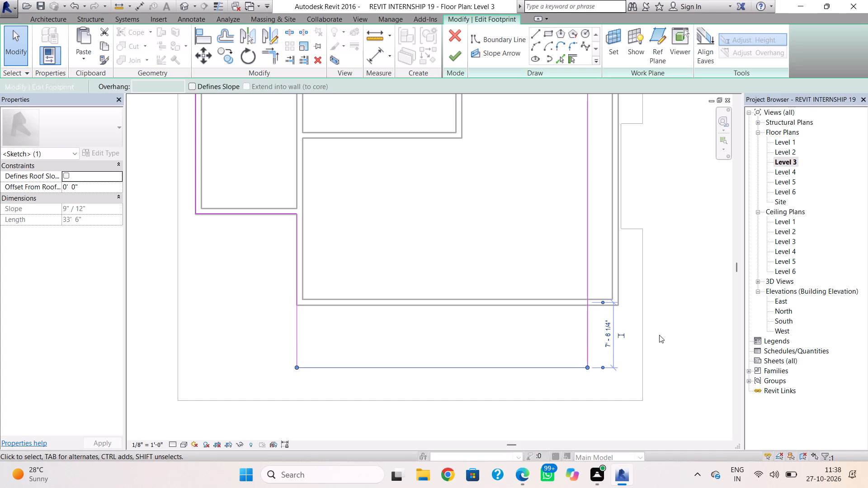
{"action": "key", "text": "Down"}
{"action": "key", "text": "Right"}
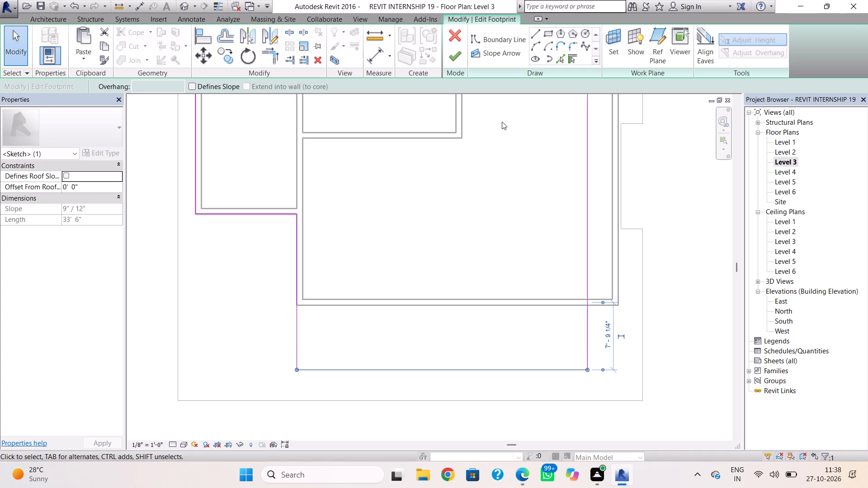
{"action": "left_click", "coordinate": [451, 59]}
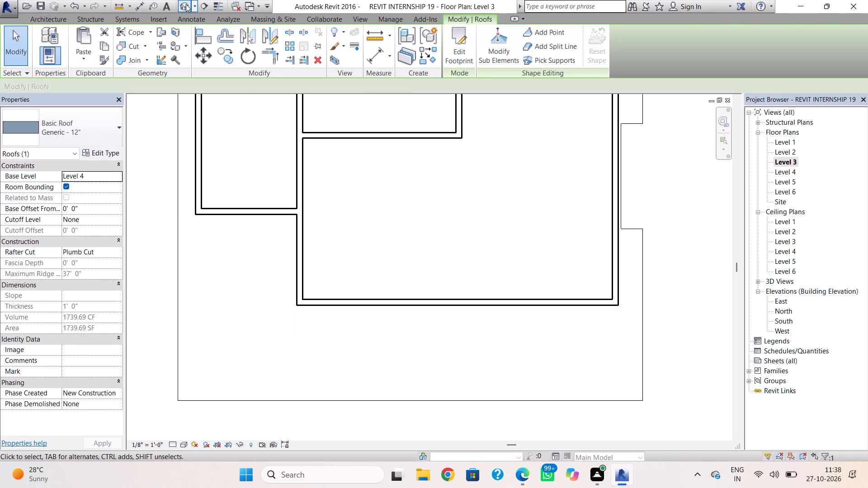
Delete the Level 4 roof in the 3D view.
{"action": "left_click", "coordinate": [185, 4]}
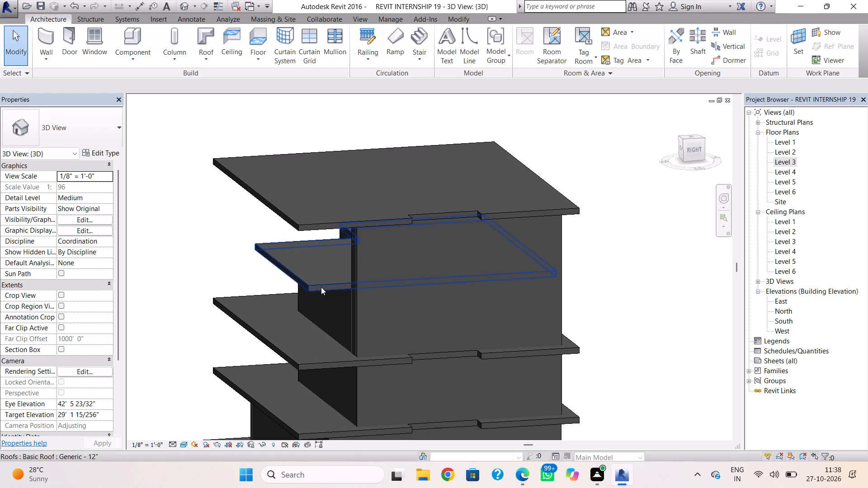
{"action": "left_click", "coordinate": [305, 283]}
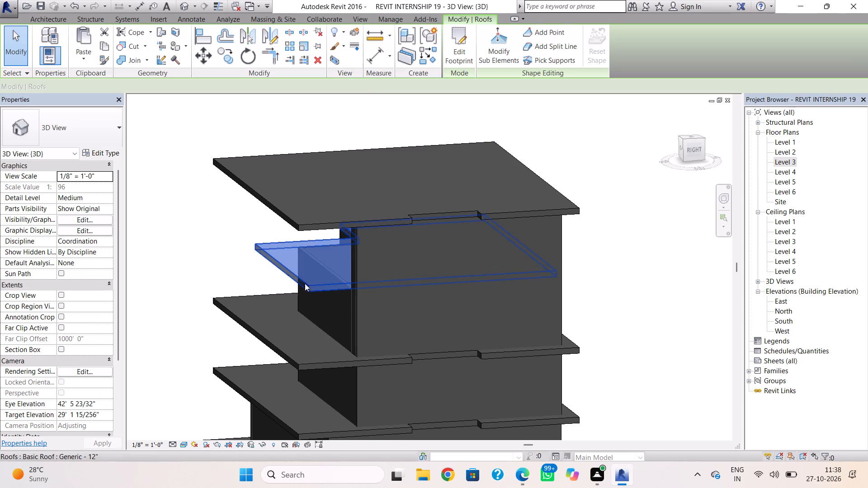
{"action": "key", "text": "Delete"}
Copy the Level 5 roof and paste it aligned to Level 4.
{"action": "left_click", "coordinate": [318, 216]}
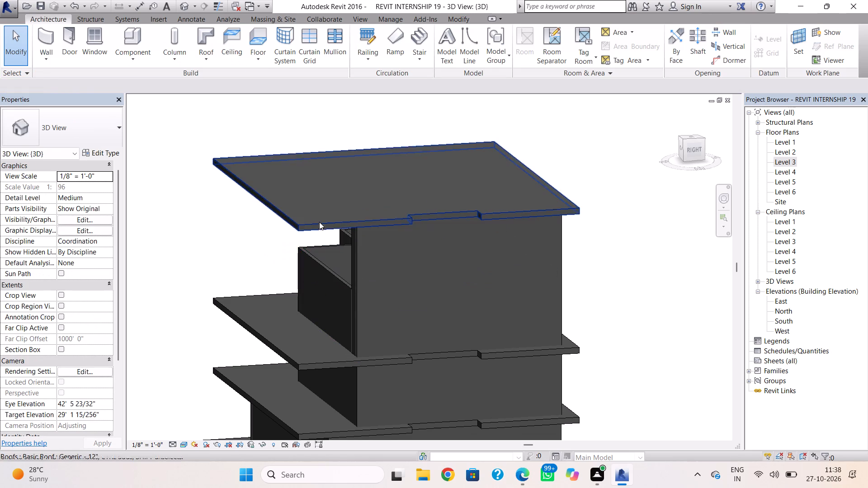
{"action": "left_click", "coordinate": [320, 228]}
{"action": "left_click", "coordinate": [103, 41]}
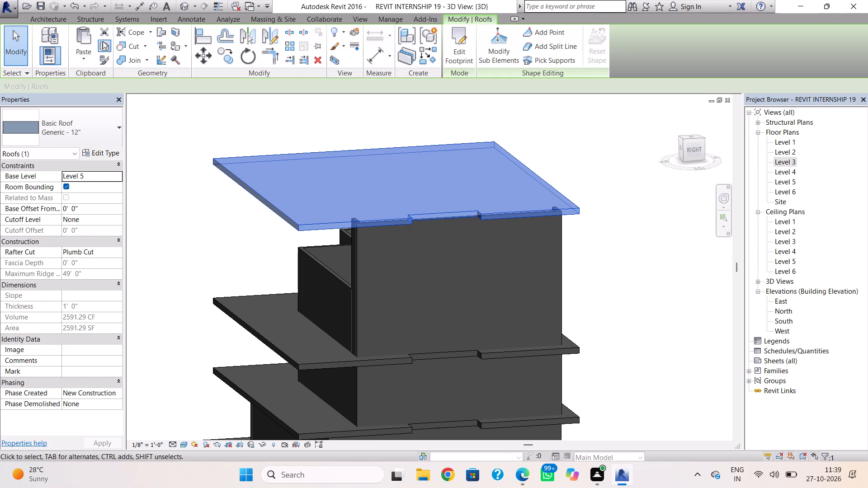
{"action": "left_click", "coordinate": [90, 54]}
{"action": "left_click", "coordinate": [102, 102]}
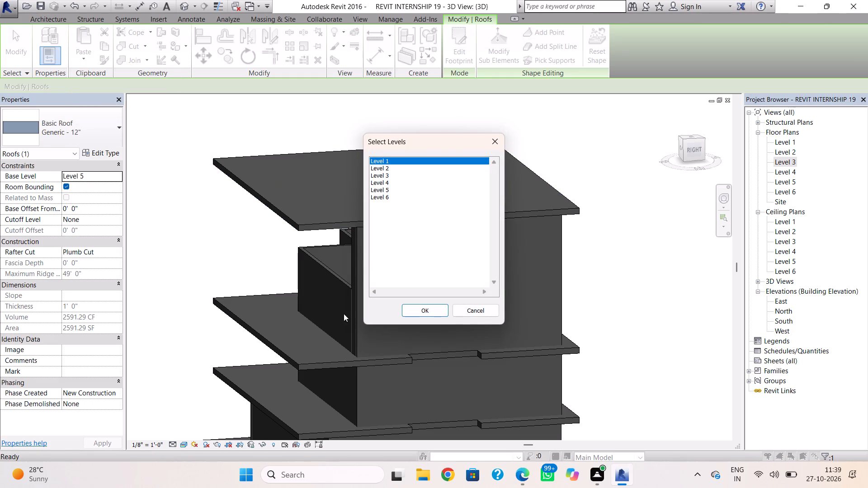
{"action": "left_click", "coordinate": [392, 184]}
{"action": "left_click", "coordinate": [413, 307]}
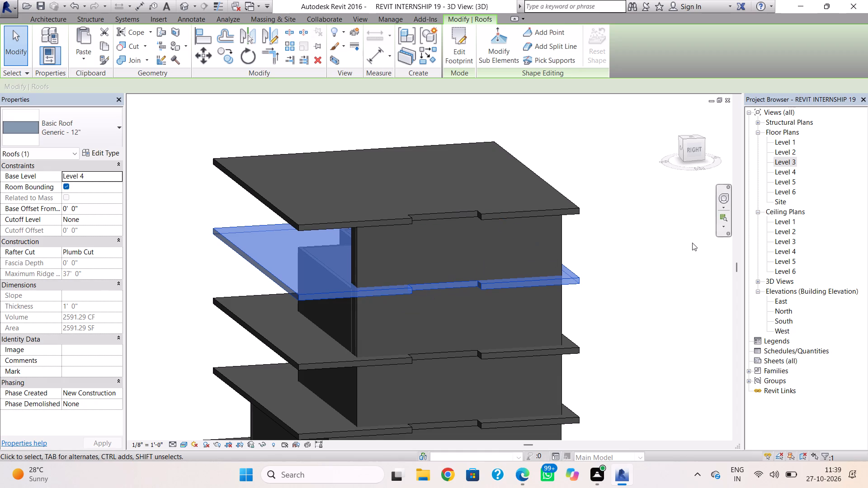
Open the new Level 4 roof's footprint for editing in the Level 4 floor plan.
{"action": "triple_click", "coordinate": [573, 282]}
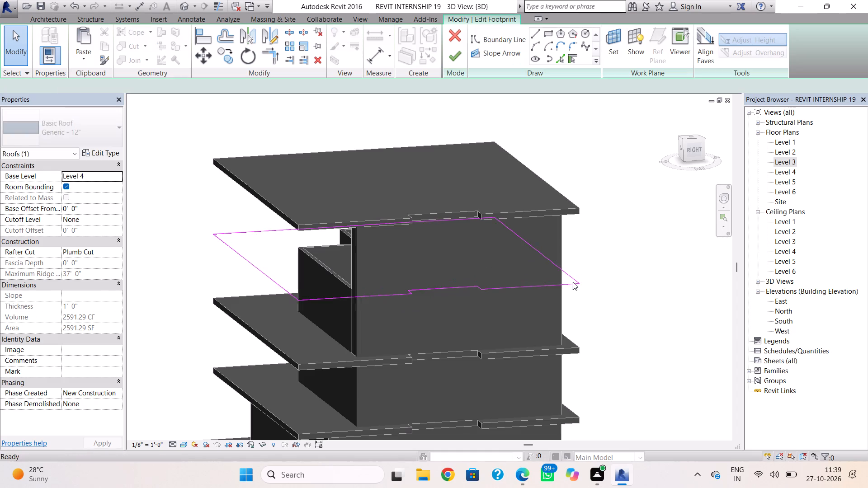
{"action": "double_click", "coordinate": [783, 170]}
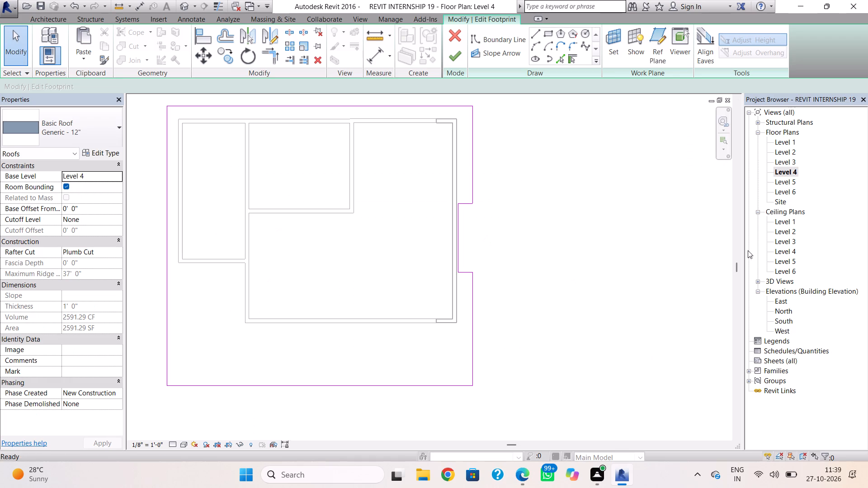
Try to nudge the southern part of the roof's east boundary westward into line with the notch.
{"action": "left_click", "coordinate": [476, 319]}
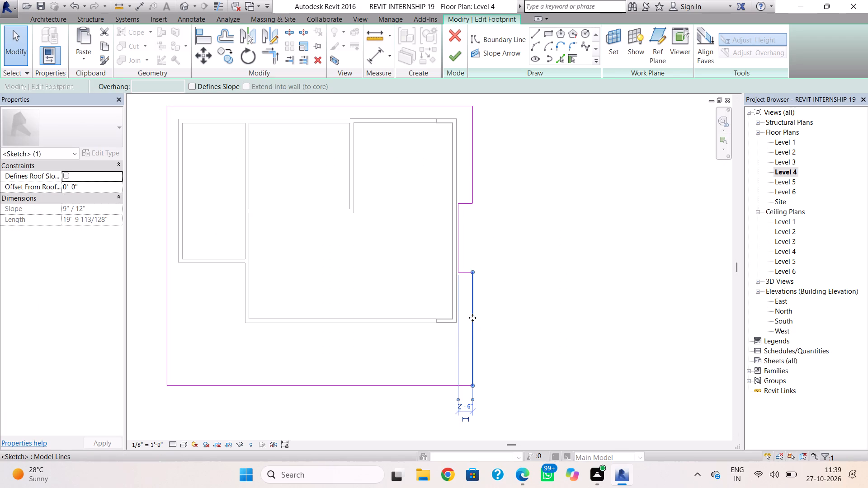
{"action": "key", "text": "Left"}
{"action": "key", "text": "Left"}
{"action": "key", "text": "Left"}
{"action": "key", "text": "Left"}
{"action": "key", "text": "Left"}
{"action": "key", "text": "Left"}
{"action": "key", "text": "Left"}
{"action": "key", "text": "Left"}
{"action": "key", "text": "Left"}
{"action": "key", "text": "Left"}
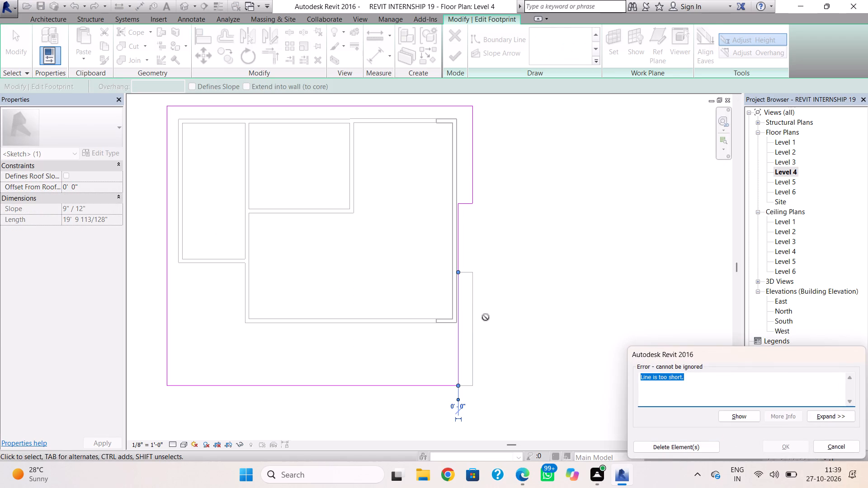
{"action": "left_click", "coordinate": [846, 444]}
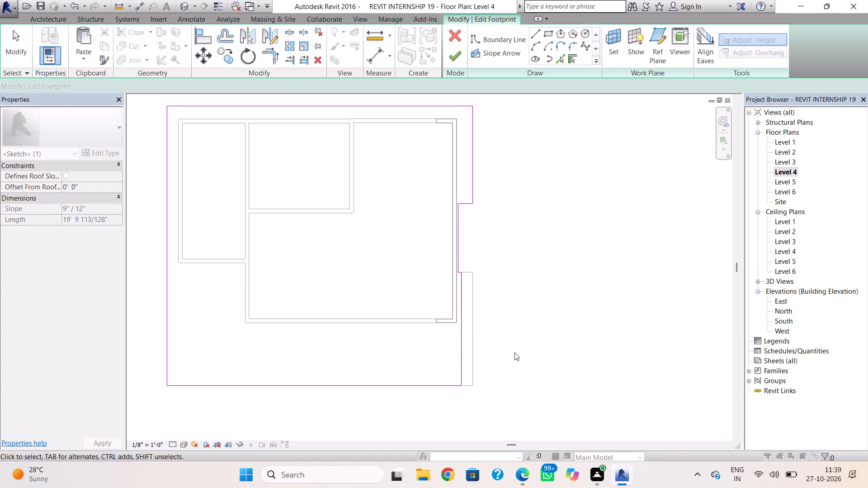
Delete the southern and northern east boundary lines, the recessed notch line and the notch's north return from the footprint.
{"action": "left_click", "coordinate": [464, 355]}
{"action": "key", "text": "Delete"}
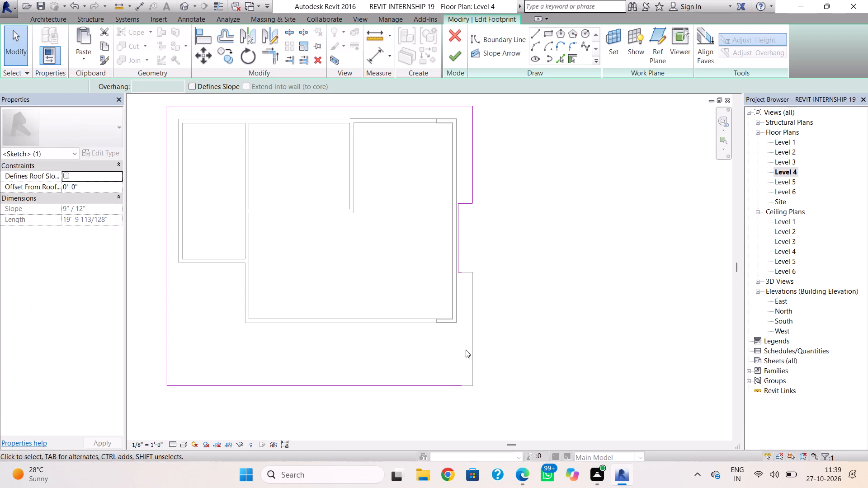
{"action": "left_click", "coordinate": [458, 269]}
{"action": "key", "text": "Delete"}
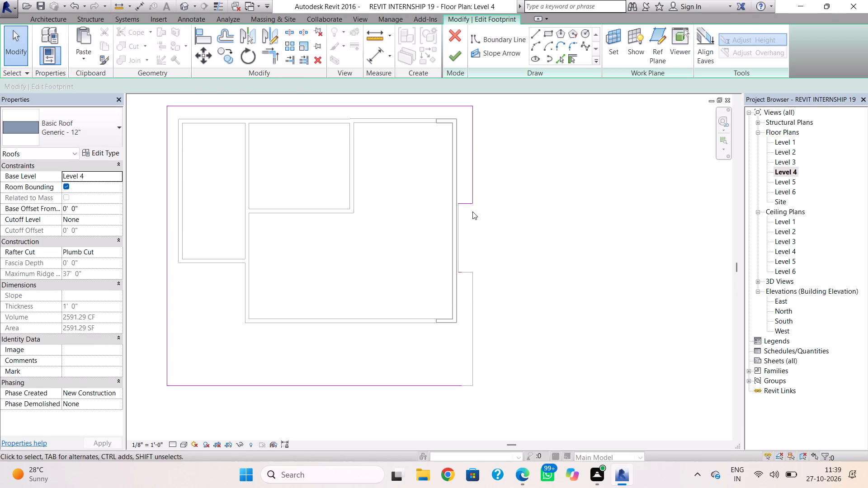
{"action": "left_click", "coordinate": [470, 207]}
{"action": "key", "text": "Delete"}
{"action": "left_click", "coordinate": [467, 204]}
{"action": "key", "text": "Delete"}
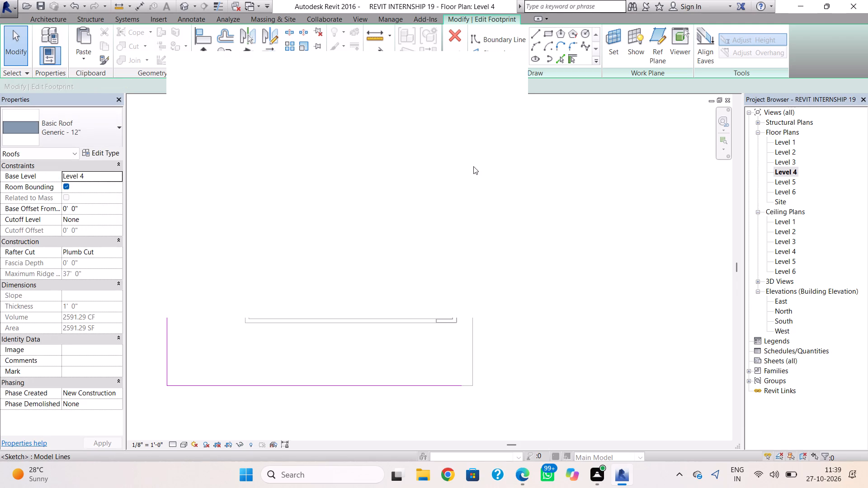
{"action": "left_click", "coordinate": [510, 65]}
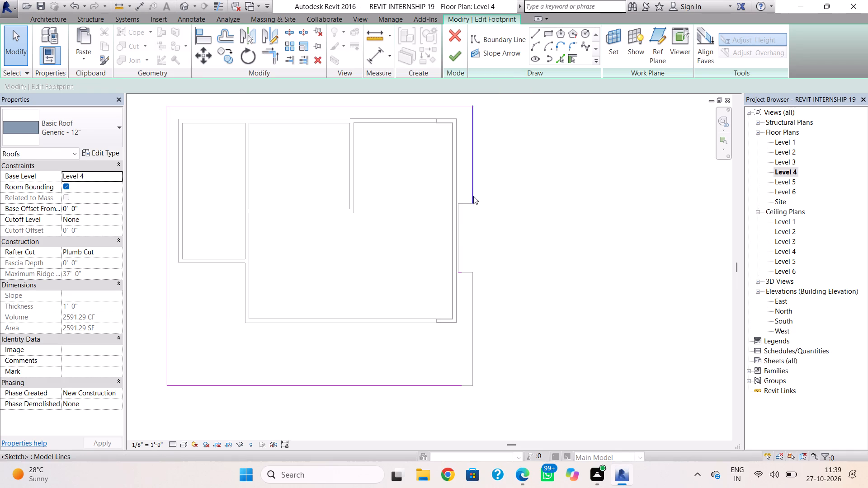
{"action": "left_click", "coordinate": [473, 196]}
{"action": "key", "text": "Delete"}
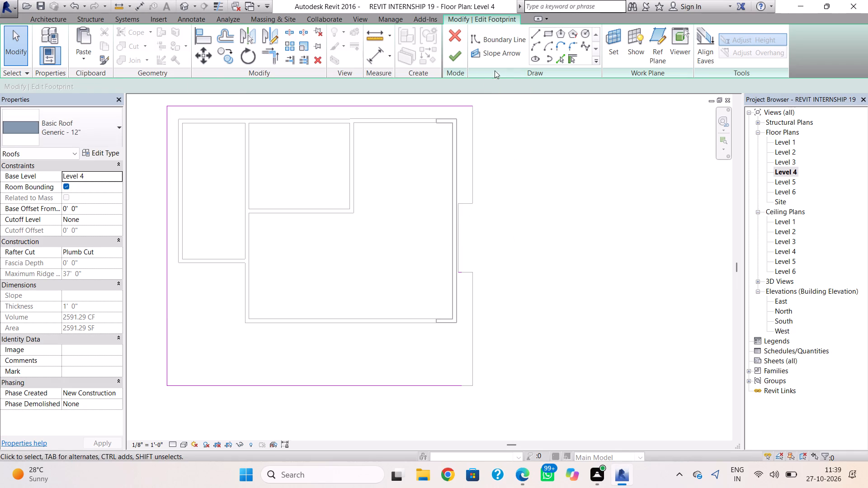
Draw a straight east boundary line from the north edge to the south edge, aligned with the inner ends of the return walls.
{"action": "left_click", "coordinate": [533, 31]}
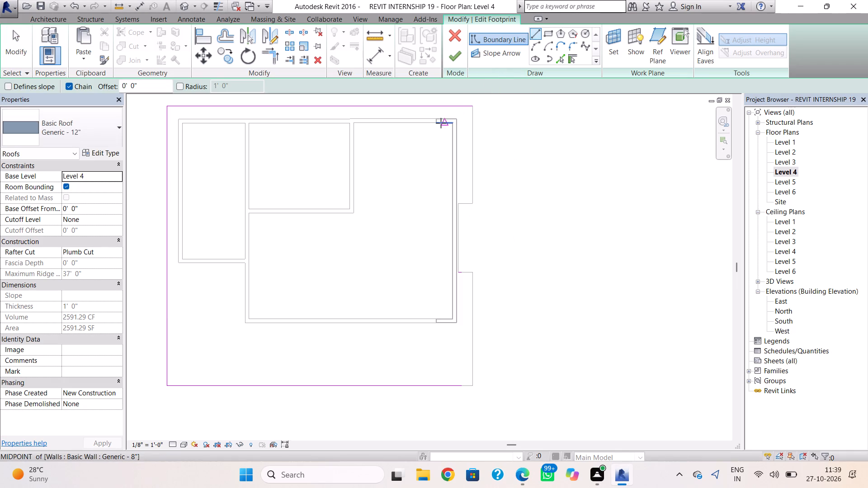
{"action": "scroll", "coordinate": [435, 111], "scroll_direction": "up", "scroll_amount": 3}
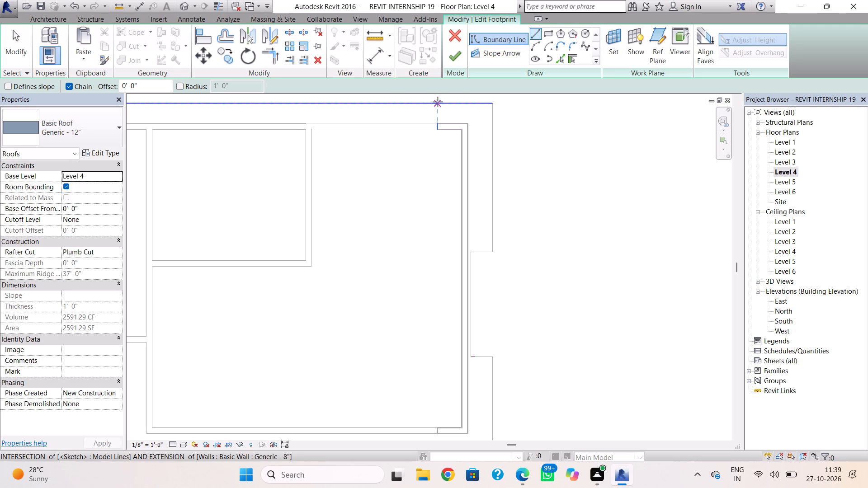
{"action": "left_click", "coordinate": [438, 102]}
{"action": "scroll", "coordinate": [434, 310], "scroll_direction": "down", "scroll_amount": 2}
{"action": "middle_click_drag", "start_coordinate": [435, 313], "coordinate": [435, 230]}
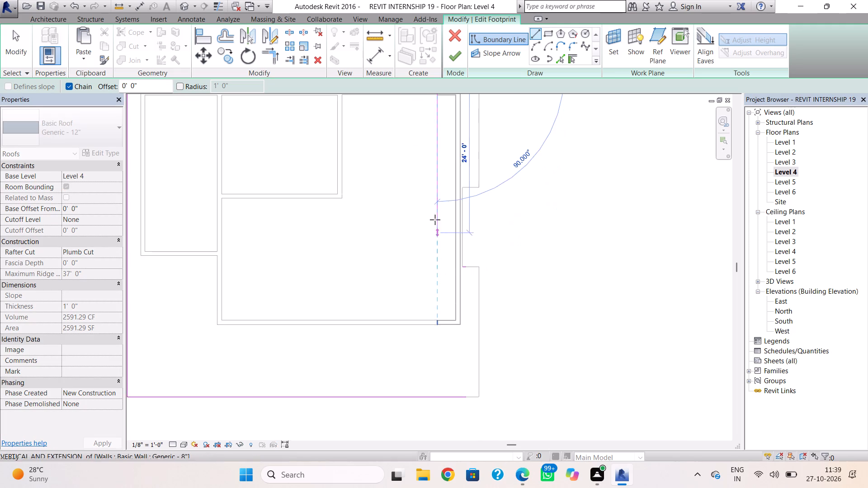
{"action": "left_click", "coordinate": [437, 392]}
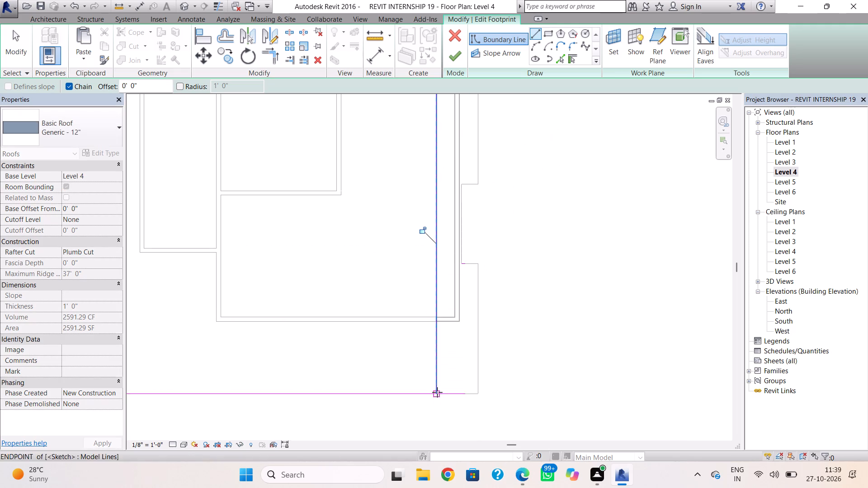
{"action": "key", "text": "Escape"}
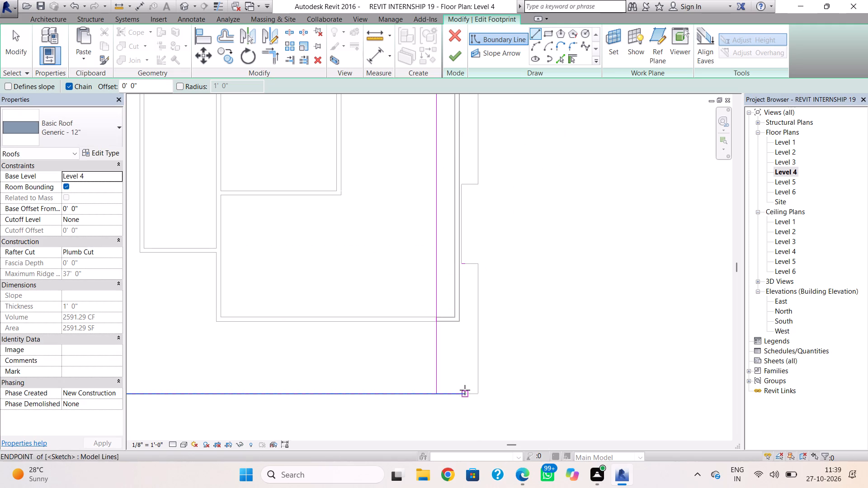
Shorten the south and north boundary lines to meet the new east line, making the north edge 47' 2" long.
{"action": "left_click", "coordinate": [465, 394]}
{"action": "key", "text": "Escape"}
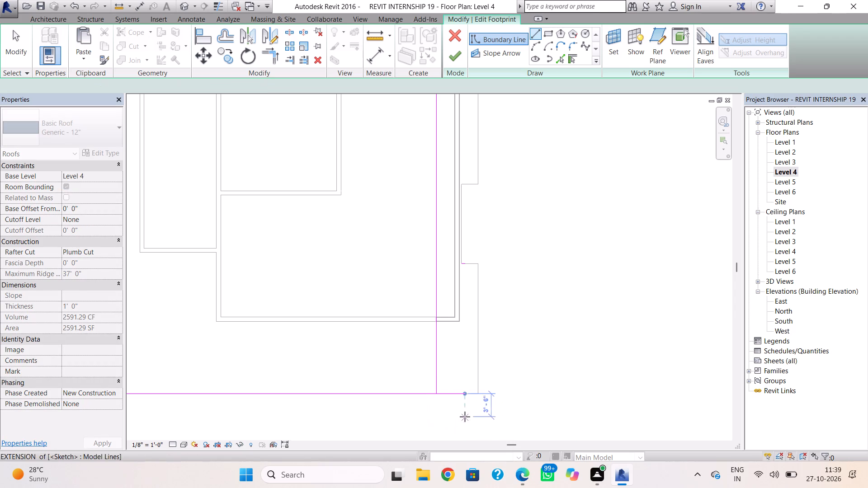
{"action": "key", "text": "Escape"}
{"action": "left_click", "coordinate": [462, 394]}
{"action": "key", "text": "Escape"}
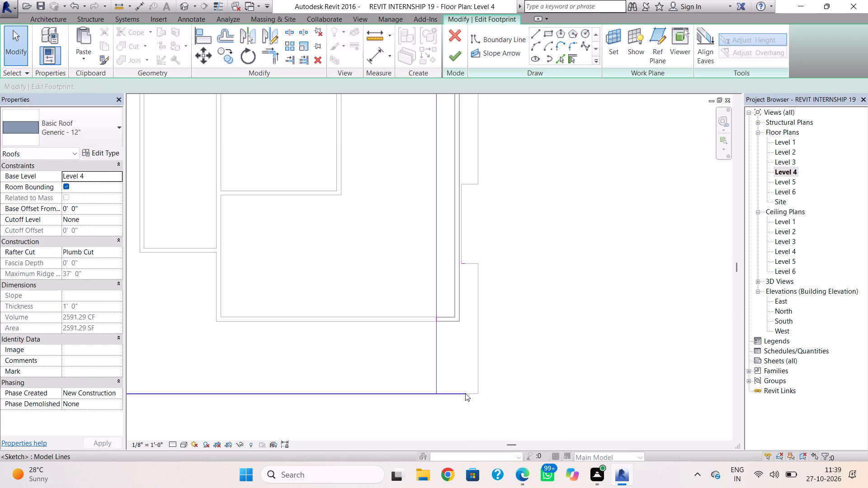
{"action": "left_click", "coordinate": [464, 393]}
{"action": "left_click_drag", "start_coordinate": [464, 394], "coordinate": [442, 392]}
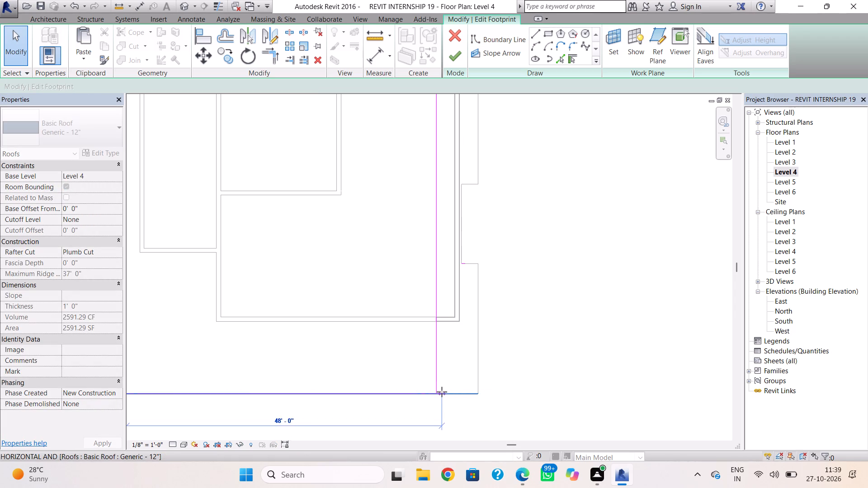
{"action": "left_click_drag", "start_coordinate": [442, 392], "coordinate": [438, 392]}
{"action": "key", "text": "Escape"}
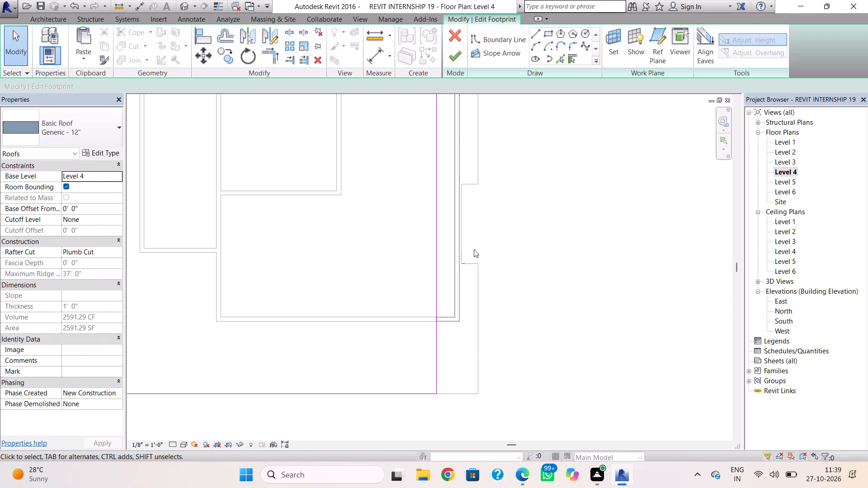
{"action": "middle_click_drag", "start_coordinate": [474, 259], "coordinate": [464, 427]}
{"action": "scroll", "coordinate": [474, 259], "scroll_direction": "down", "scroll_amount": 1}
{"action": "left_click", "coordinate": [453, 261]}
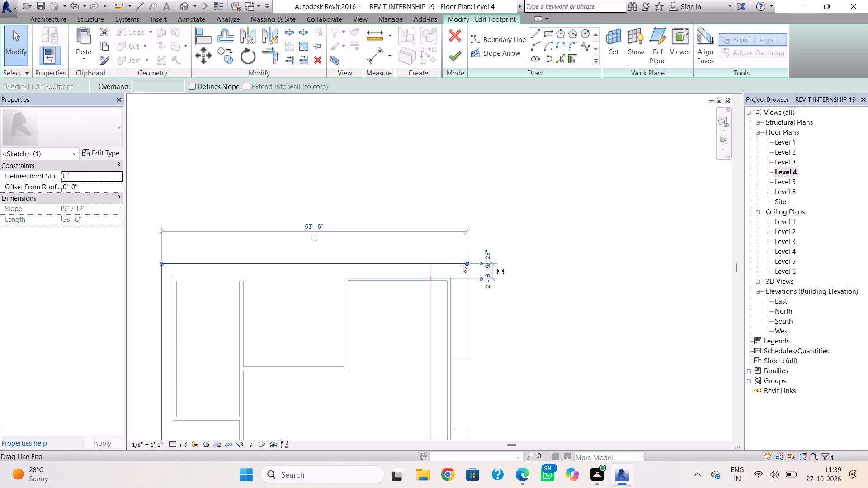
{"action": "left_click_drag", "start_coordinate": [467, 263], "coordinate": [431, 265]}
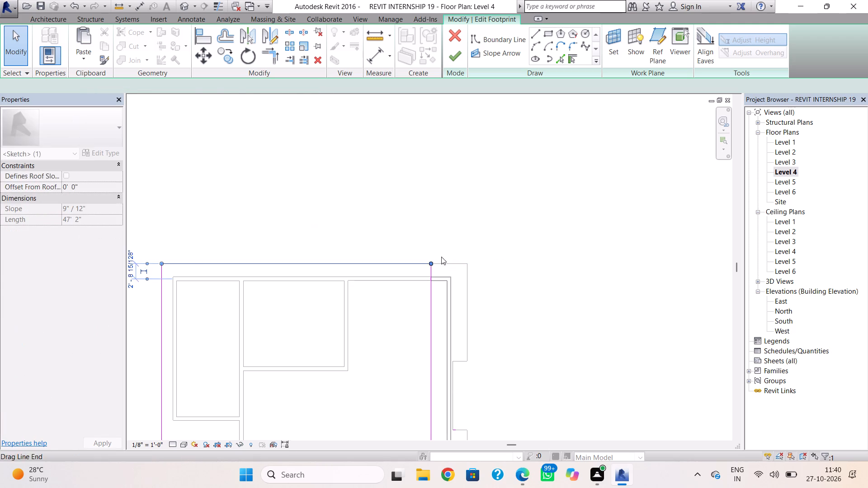
{"action": "key", "text": "Escape"}
Delete the leftover 6" line at the old notch and finish the roof footprint, attaching the highlighted walls to the roof.
{"action": "left_click", "coordinate": [456, 58]}
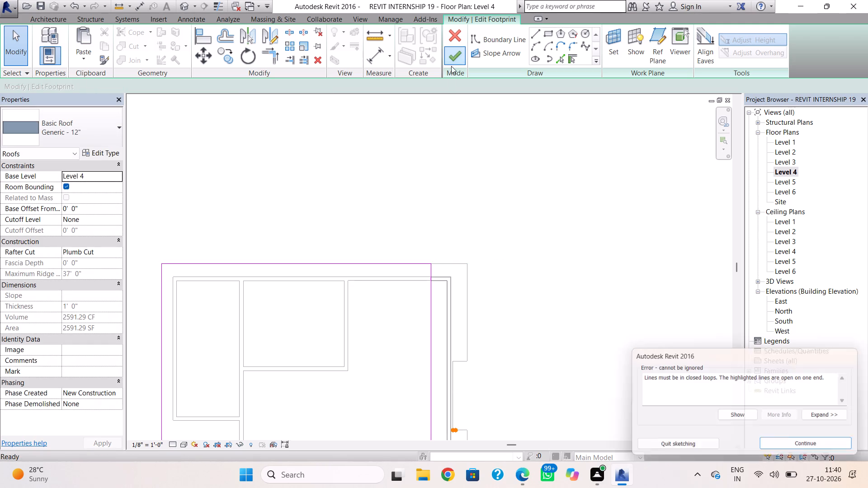
{"action": "left_click", "coordinate": [777, 443]}
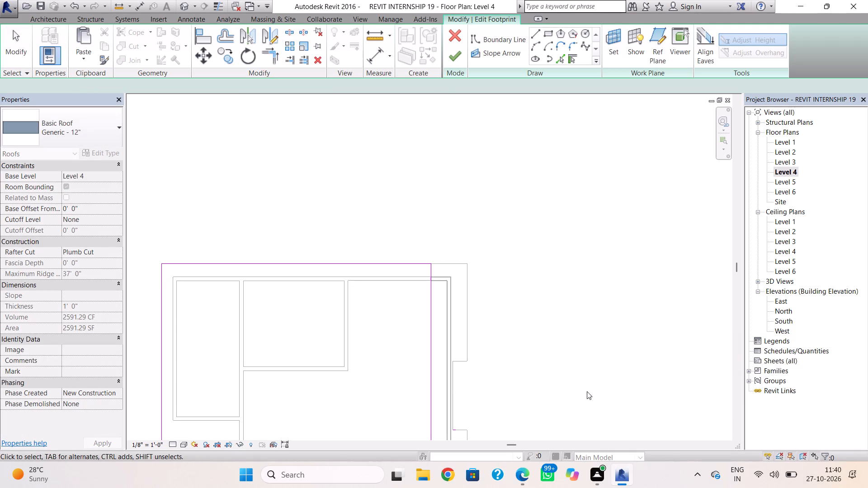
{"action": "scroll", "coordinate": [570, 381], "scroll_direction": "down", "scroll_amount": 1}
{"action": "middle_click_drag", "start_coordinate": [538, 346], "coordinate": [525, 254]}
{"action": "scroll", "coordinate": [466, 331], "scroll_direction": "up", "scroll_amount": 4}
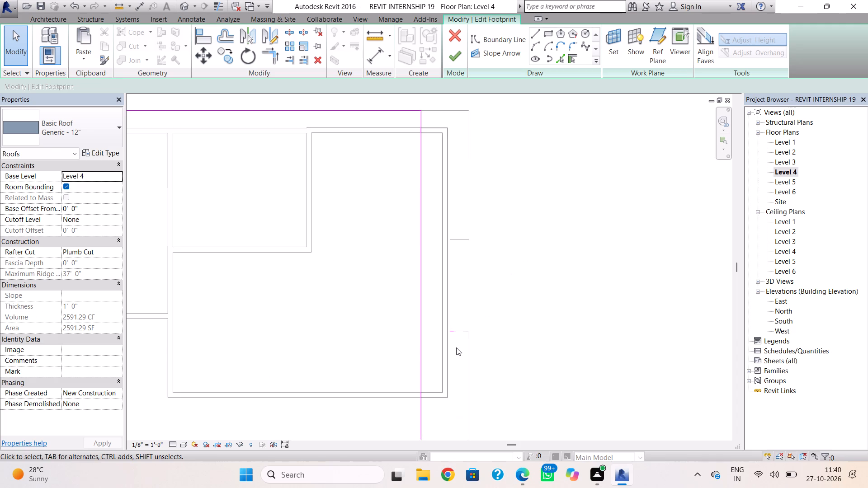
{"action": "scroll", "coordinate": [448, 335], "scroll_direction": "up", "scroll_amount": 2}
{"action": "left_click", "coordinate": [452, 324]}
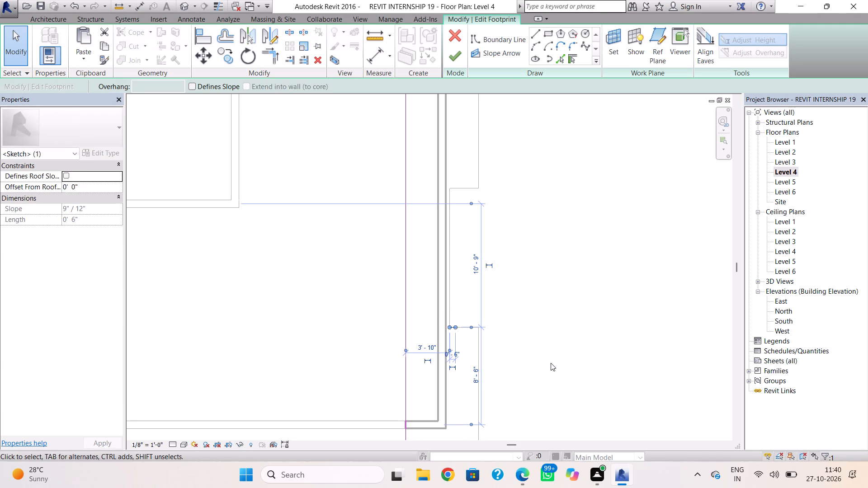
{"action": "key", "text": "Delete"}
{"action": "left_click", "coordinate": [456, 59]}
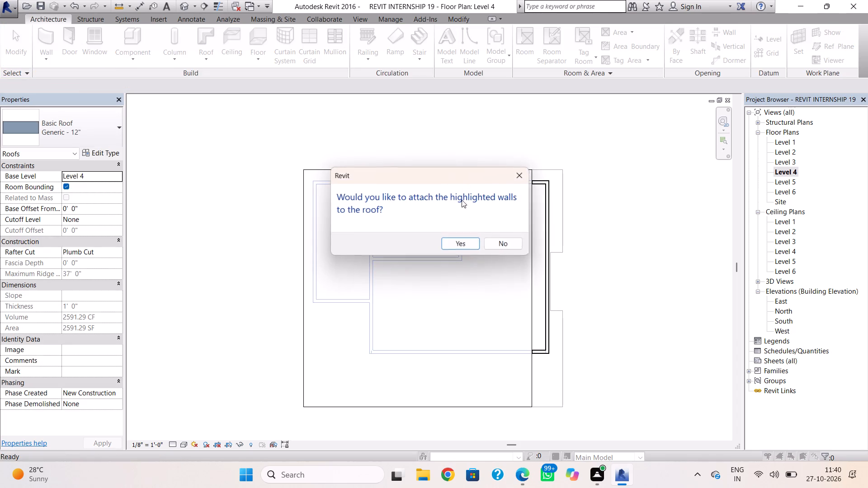
{"action": "left_click", "coordinate": [471, 246]}
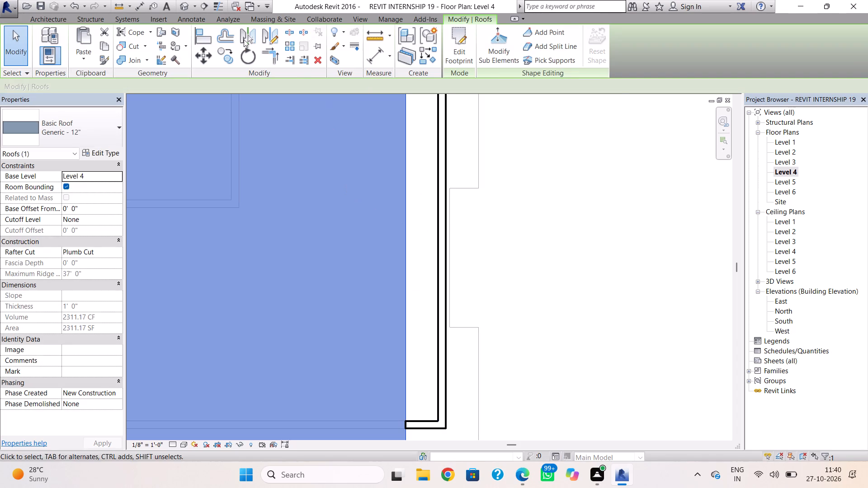
In the 3D view, copy the Level 3 south wall under the shortened roof and paste it aligned to Level 4.
{"action": "left_click", "coordinate": [183, 5]}
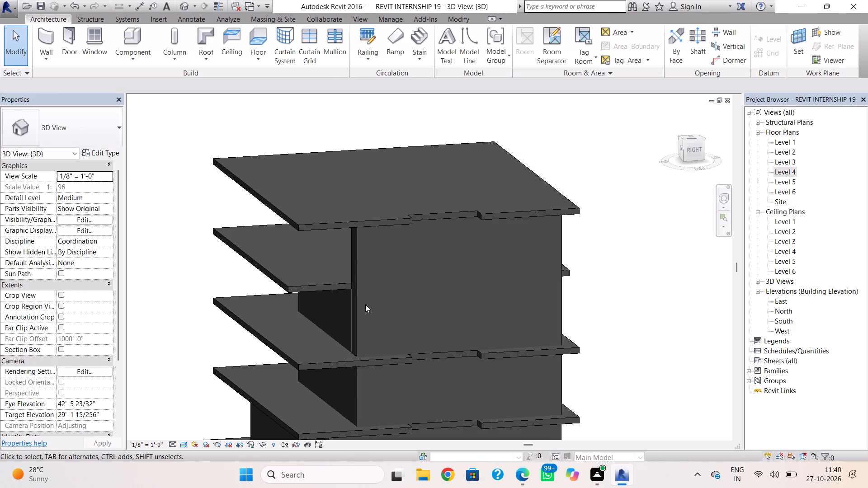
{"action": "right_click_drag", "start_coordinate": [366, 304], "coordinate": [456, 282], "text": "shift"}
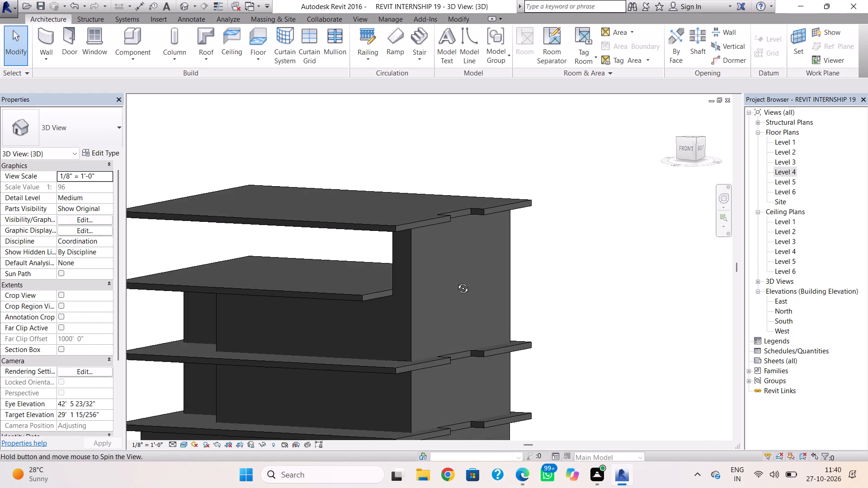
{"action": "right_click_drag", "start_coordinate": [456, 282], "coordinate": [461, 287], "text": "shift"}
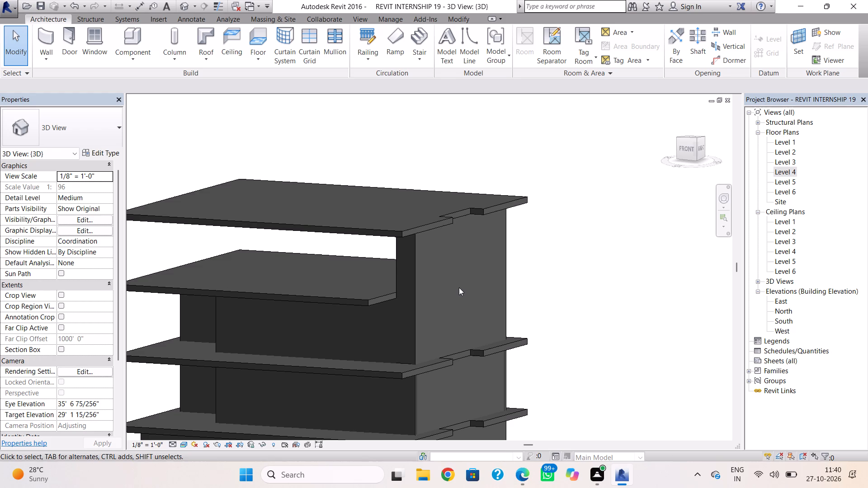
{"action": "right_click_drag", "start_coordinate": [445, 315], "coordinate": [423, 217], "text": "shift"}
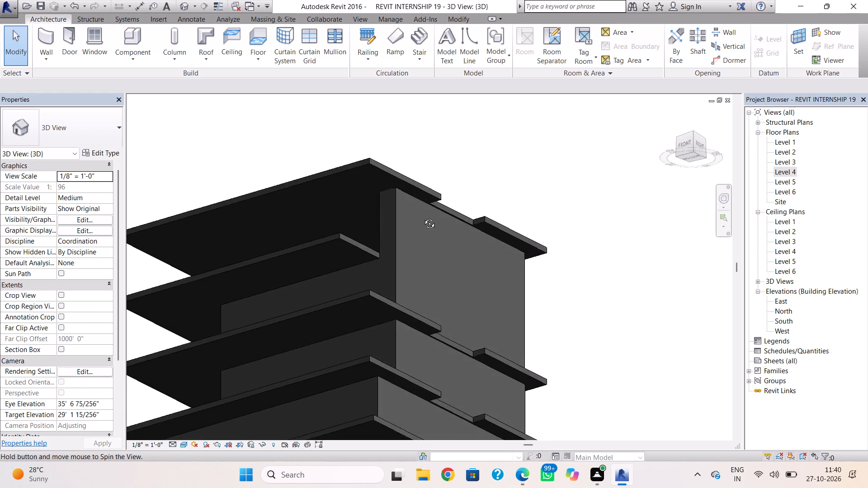
{"action": "right_click_drag", "start_coordinate": [423, 217], "coordinate": [416, 334], "text": "shift"}
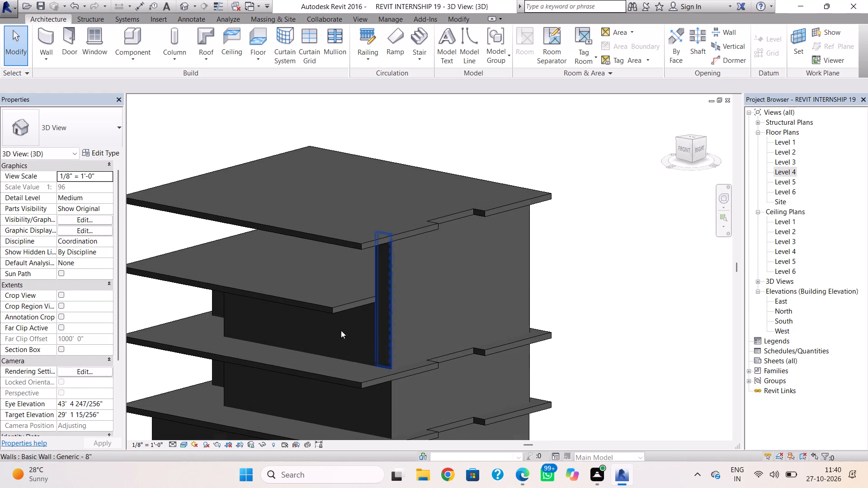
{"action": "left_click", "coordinate": [313, 348]}
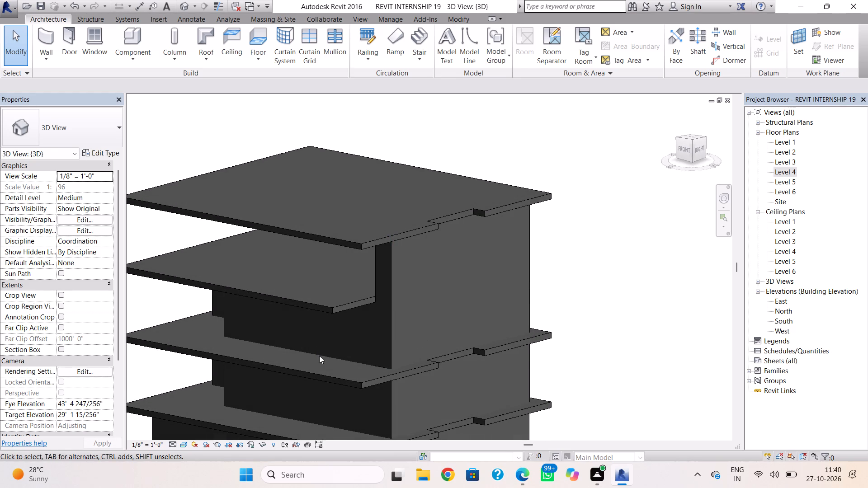
{"action": "left_click", "coordinate": [375, 303]}
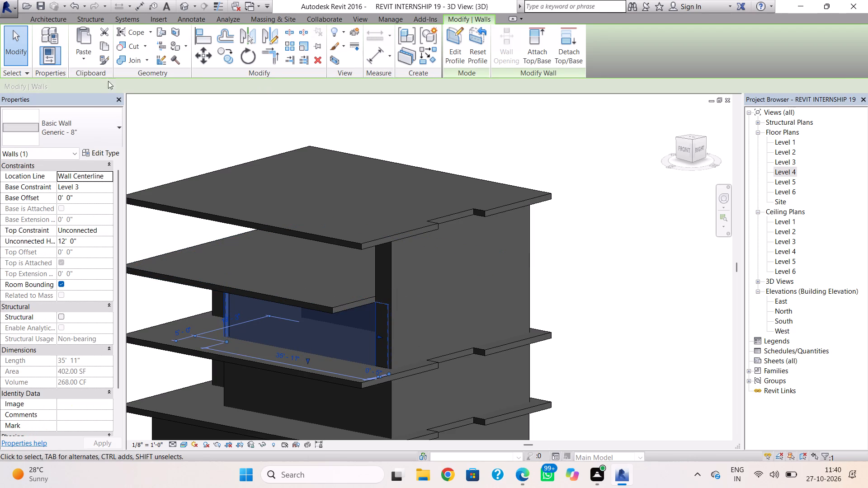
{"action": "left_click", "coordinate": [104, 46]}
{"action": "left_click", "coordinate": [93, 57]}
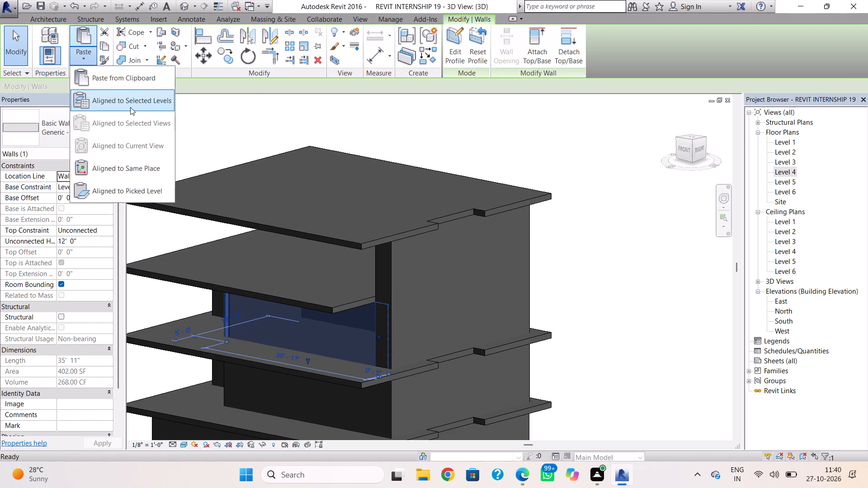
{"action": "left_click", "coordinate": [130, 107]}
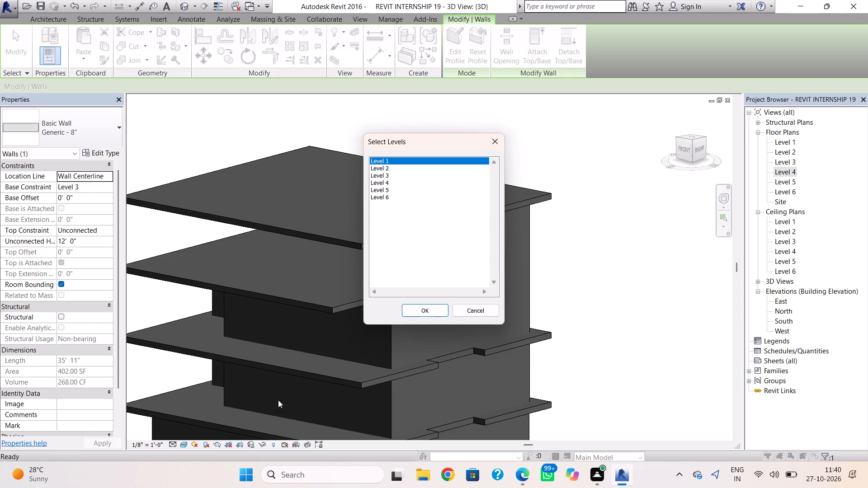
{"action": "left_click", "coordinate": [387, 182]}
{"action": "left_click", "coordinate": [409, 308]}
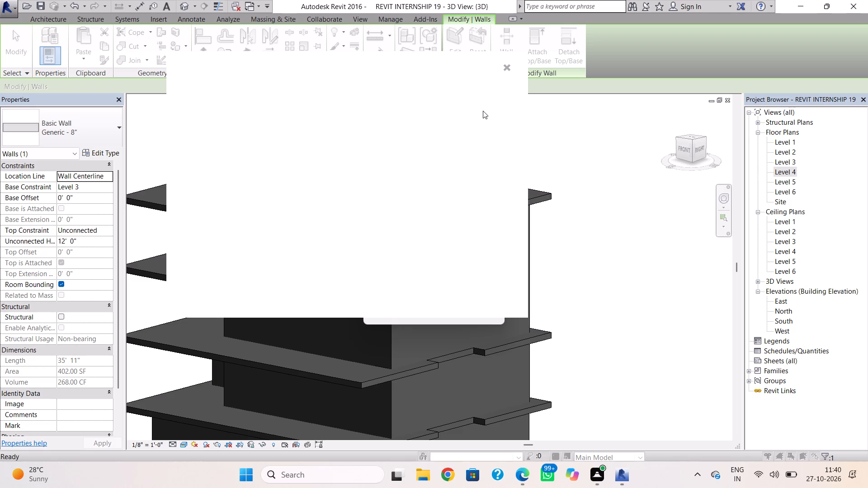
{"action": "left_click", "coordinate": [503, 69]}
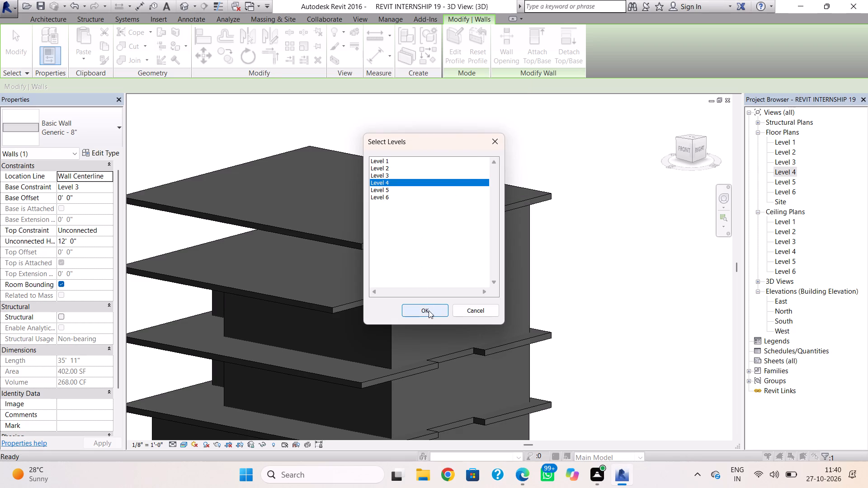
{"action": "left_click", "coordinate": [429, 310]}
{"action": "key", "text": "Escape"}
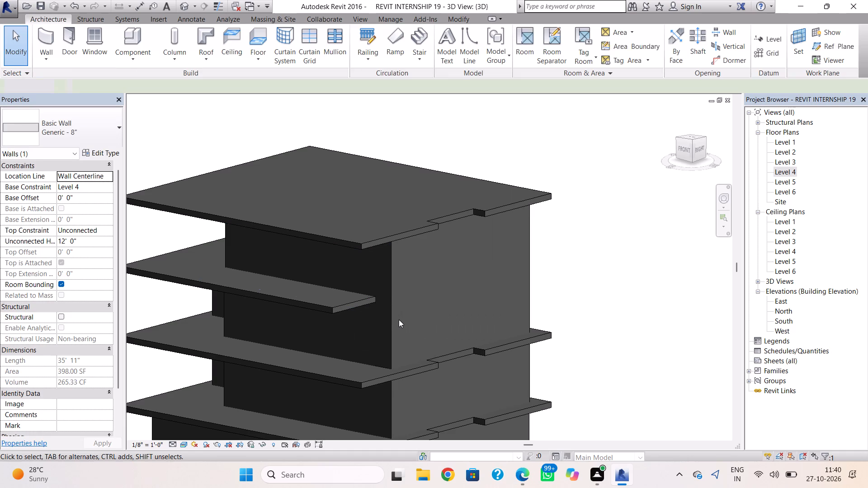
Examine the pasted Level 4 south wall and the roof edges around the tall east wall from several angles.
{"action": "right_click_drag", "start_coordinate": [396, 310], "coordinate": [464, 321], "text": "shift"}
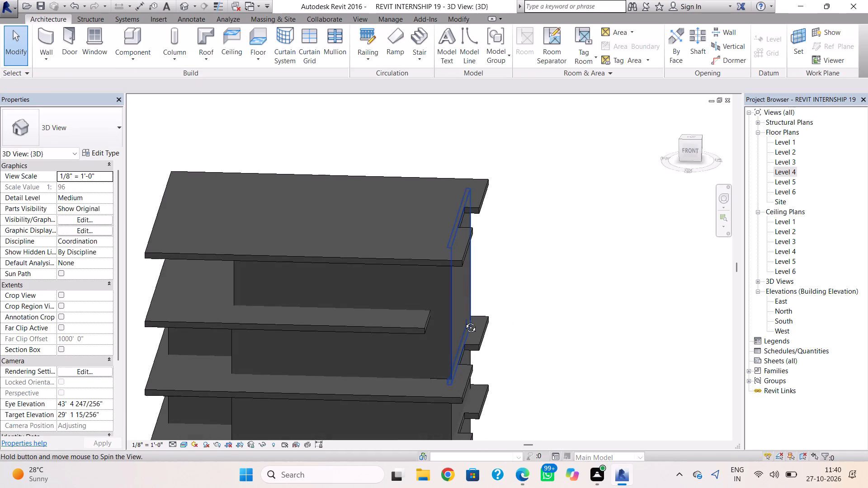
{"action": "right_click_drag", "start_coordinate": [464, 321], "coordinate": [463, 319], "text": "shift"}
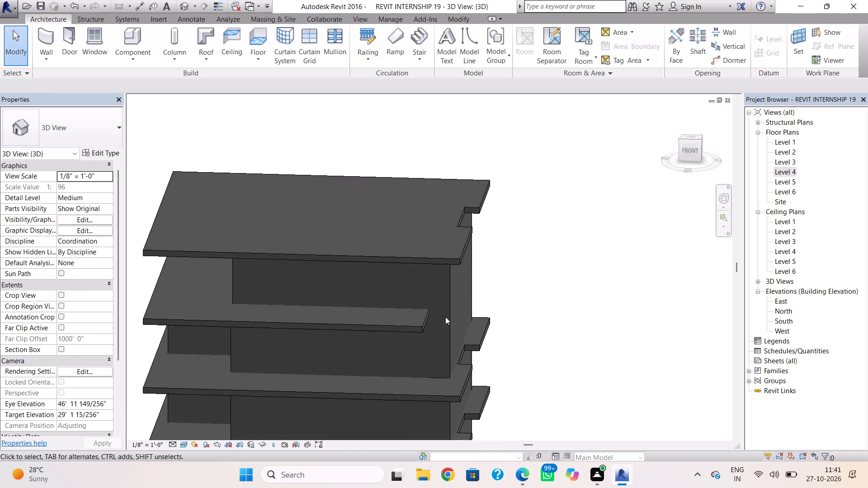
{"action": "right_click_drag", "start_coordinate": [465, 325], "coordinate": [453, 286], "text": "shift"}
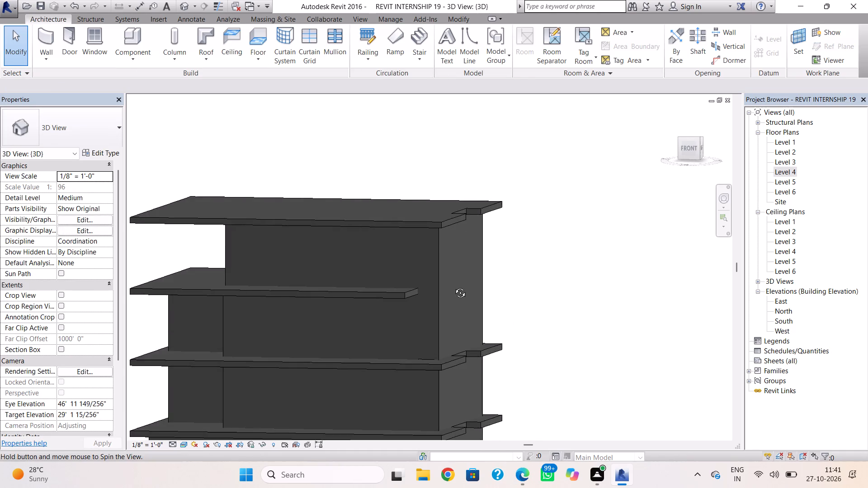
{"action": "right_click_drag", "start_coordinate": [453, 286], "coordinate": [444, 317], "text": "shift"}
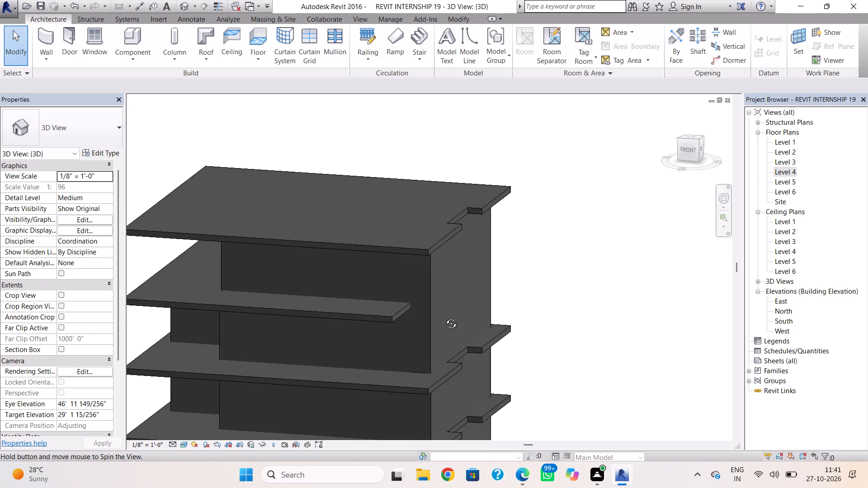
{"action": "right_click_drag", "start_coordinate": [444, 317], "coordinate": [437, 321], "text": "shift"}
{"action": "scroll", "coordinate": [437, 321], "scroll_direction": "down", "scroll_amount": 1}
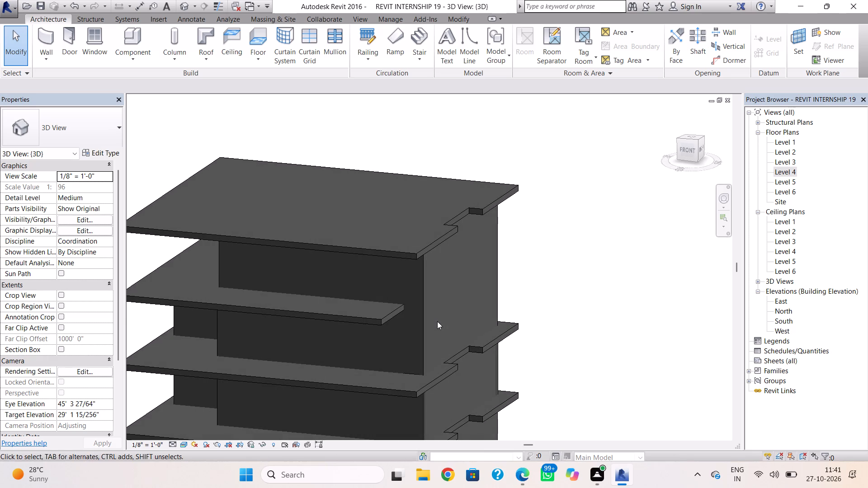
{"action": "right_click_drag", "start_coordinate": [476, 308], "coordinate": [460, 312], "text": "shift"}
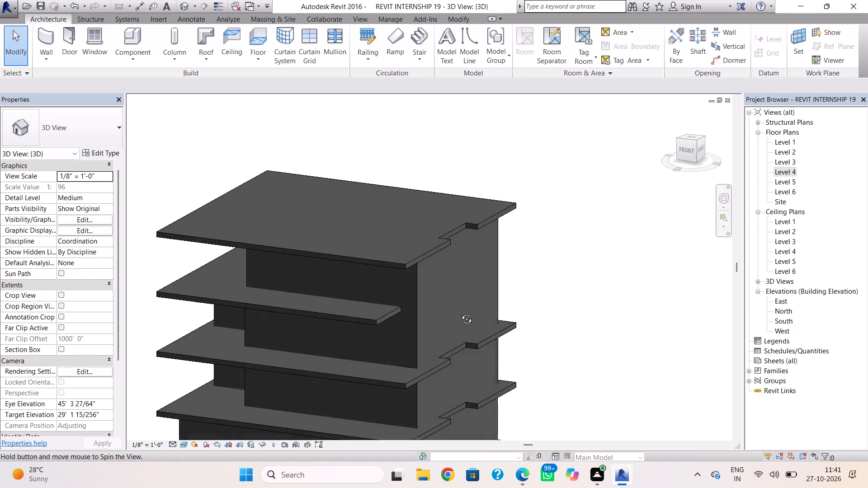
{"action": "right_click_drag", "start_coordinate": [460, 312], "coordinate": [431, 273], "text": "shift"}
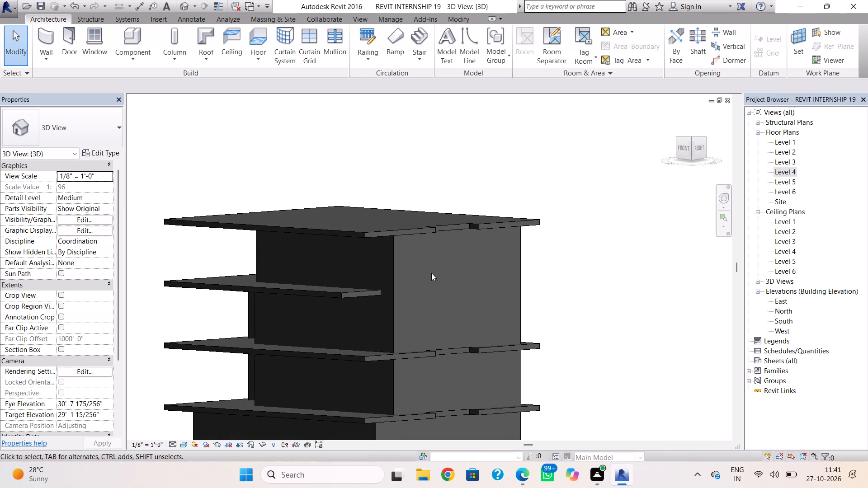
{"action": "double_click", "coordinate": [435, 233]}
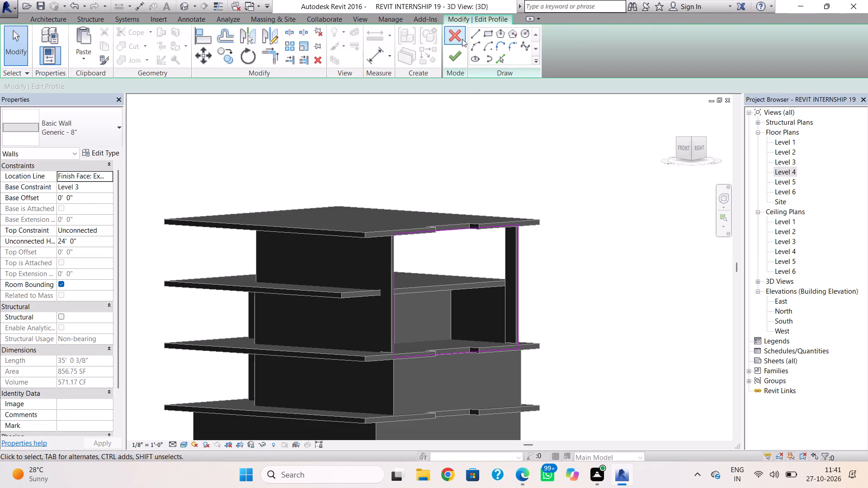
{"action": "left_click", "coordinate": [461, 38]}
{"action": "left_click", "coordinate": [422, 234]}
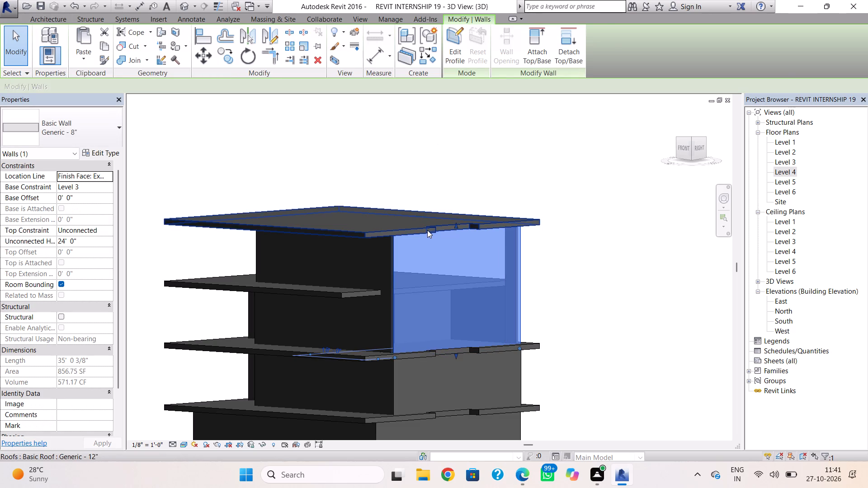
Edit the Level 5 roof's footprint in the Level 5 plan and delete the east notch's recessed line and both return lines.
{"action": "double_click", "coordinate": [427, 230]}
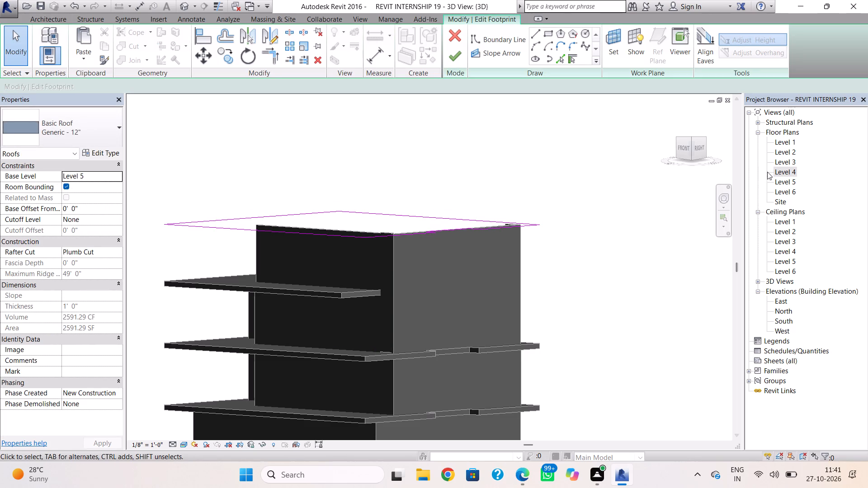
{"action": "scroll", "coordinate": [543, 266], "scroll_direction": "down", "scroll_amount": 2}
{"action": "middle_click", "coordinate": [543, 266]}
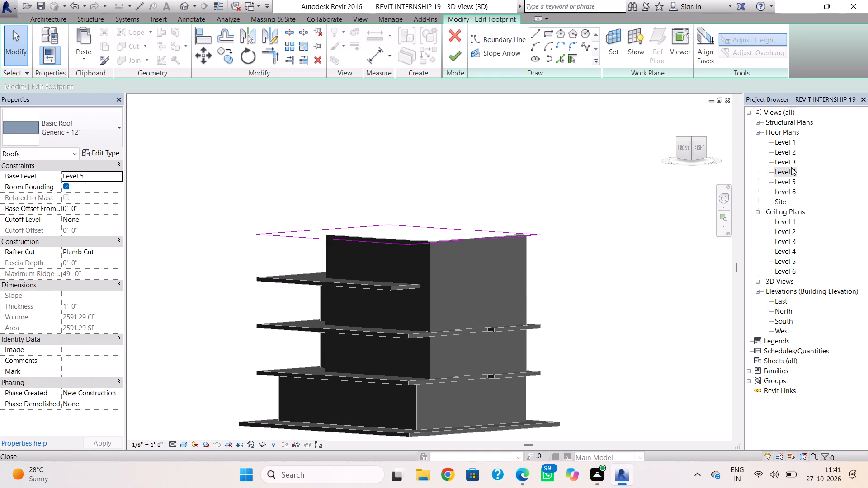
{"action": "double_click", "coordinate": [782, 180]}
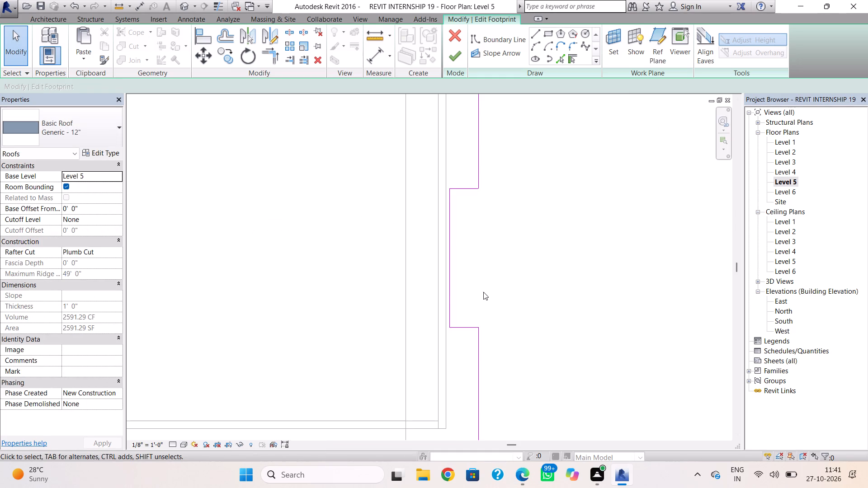
{"action": "left_click", "coordinate": [452, 290]}
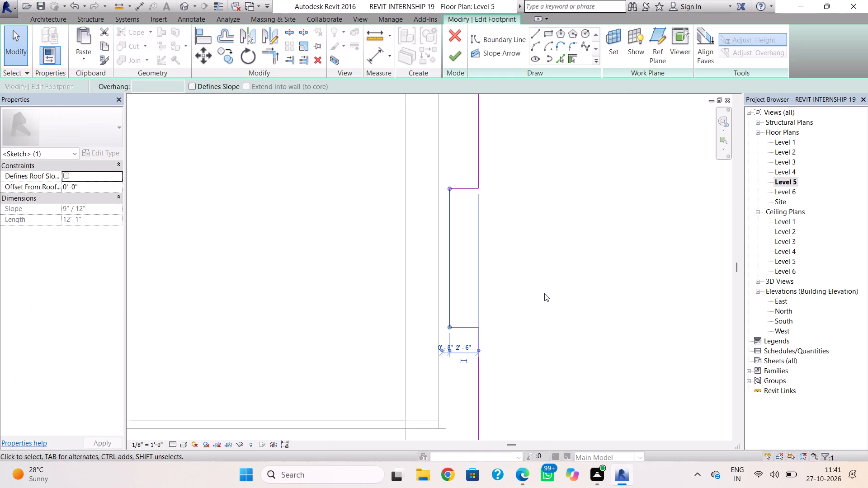
{"action": "key", "text": "Delete"}
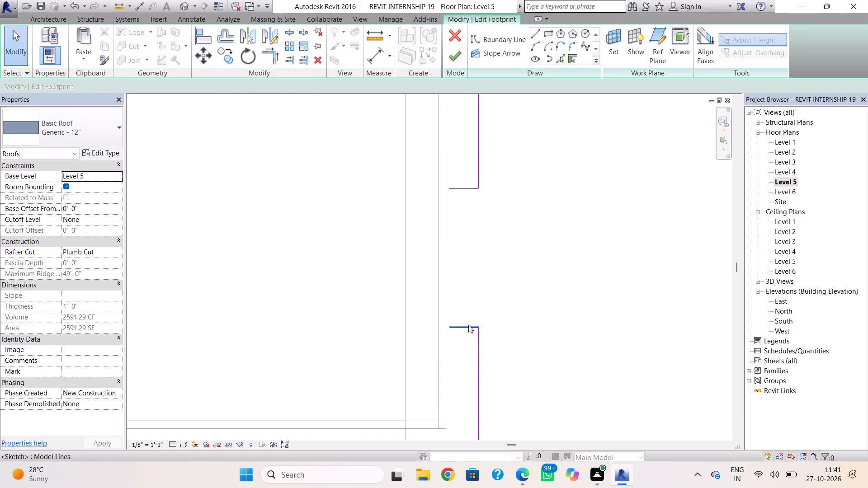
{"action": "left_click", "coordinate": [468, 325]}
{"action": "key", "text": "Delete"}
{"action": "left_click", "coordinate": [463, 193]}
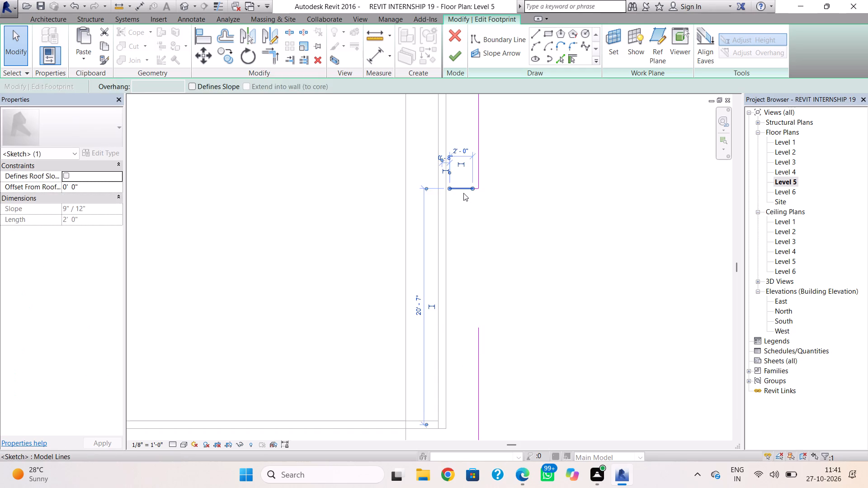
{"action": "key", "text": "Delete"}
{"action": "left_click", "coordinate": [471, 187]}
{"action": "key", "text": "Delete"}
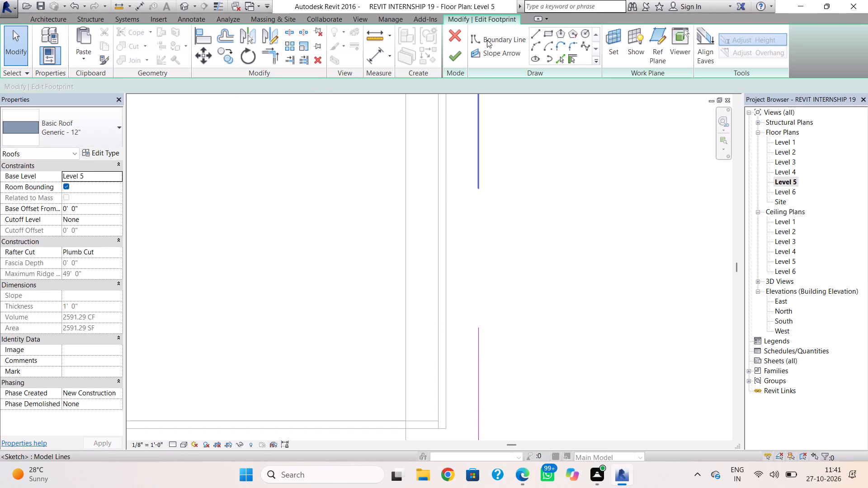
Extend the northern east boundary line south to meet the southern one, closing the notch gap, and finish the Level 5 roof footprint.
{"action": "left_click", "coordinate": [538, 33]}
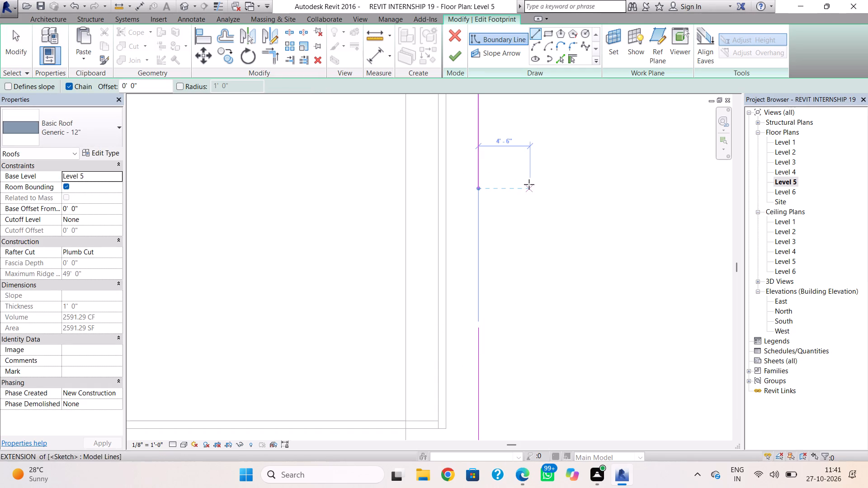
{"action": "key", "text": "Escape"}
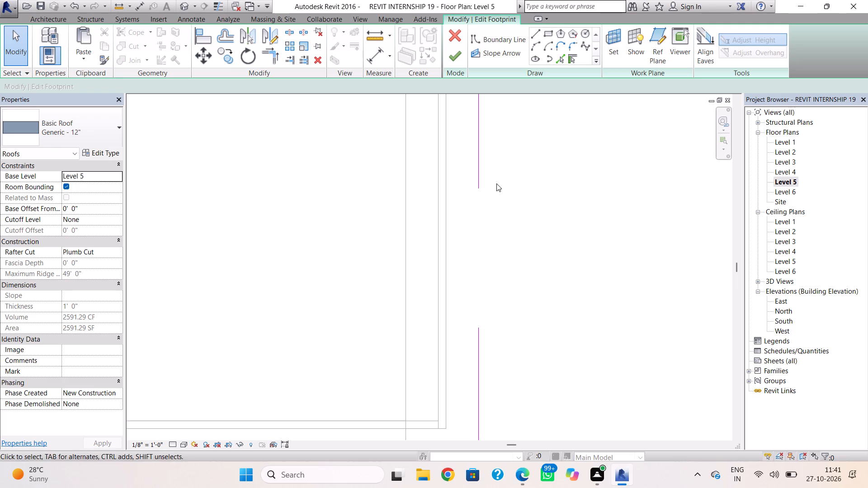
{"action": "left_click", "coordinate": [480, 189]}
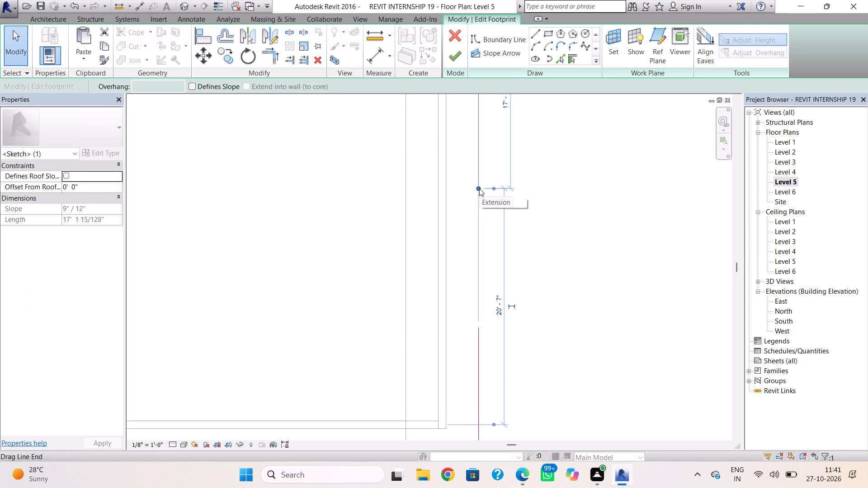
{"action": "left_click_drag", "start_coordinate": [478, 188], "coordinate": [474, 326]}
{"action": "key", "text": "Escape"}
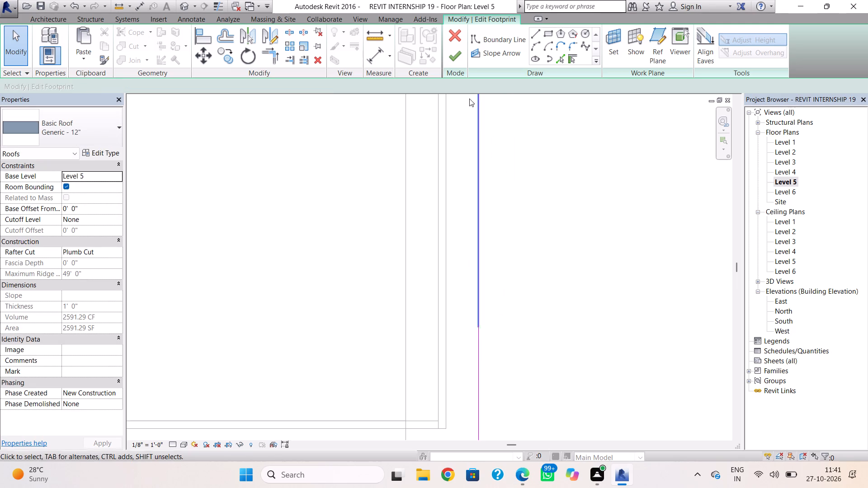
{"action": "left_click", "coordinate": [465, 58]}
{"action": "left_click", "coordinate": [473, 243]}
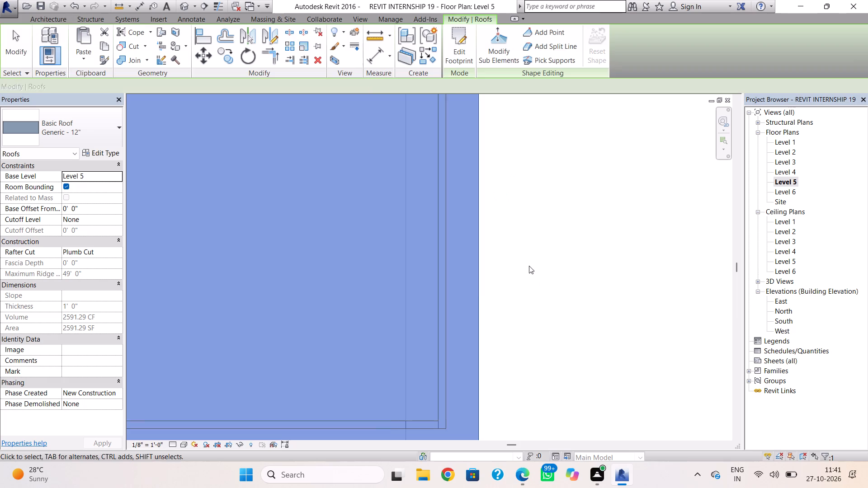
Examine the Level 5 roof's closed east edge in the 3D view, comparing it with the roofs below.
{"action": "left_click", "coordinate": [185, 10]}
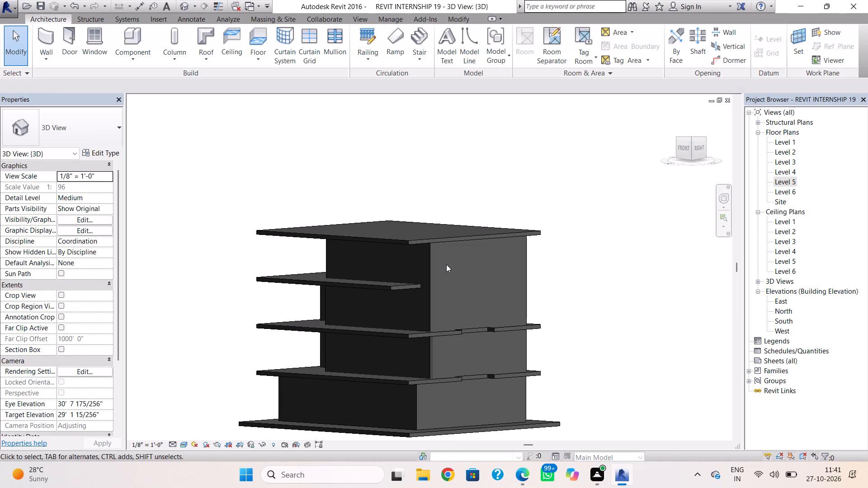
{"action": "right_click_drag", "start_coordinate": [538, 253], "coordinate": [579, 144], "text": "shift"}
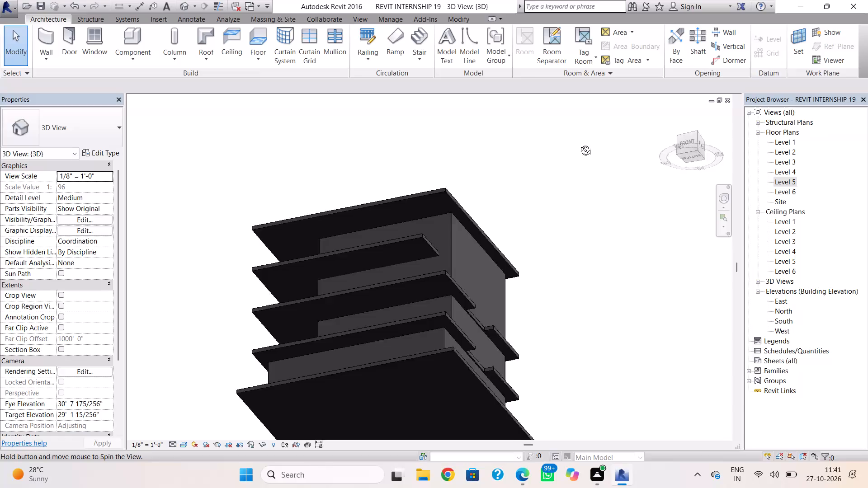
{"action": "right_click_drag", "start_coordinate": [579, 144], "coordinate": [625, 264], "text": "shift"}
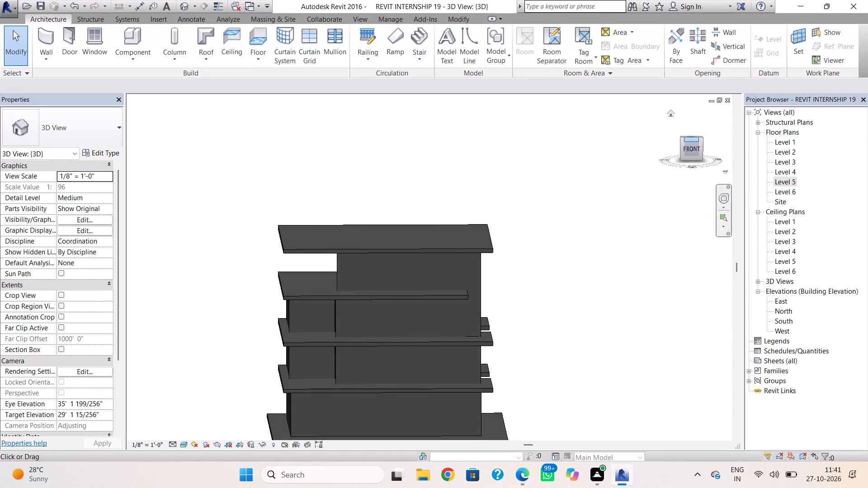
{"action": "right_click_drag", "start_coordinate": [689, 164], "coordinate": [684, 194], "text": "shift"}
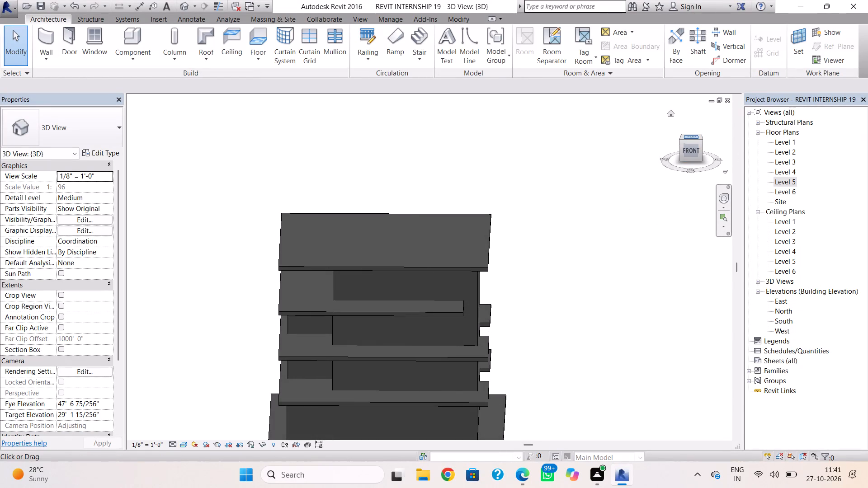
{"action": "left_click", "coordinate": [692, 137]}
{"action": "left_click", "coordinate": [692, 137]}
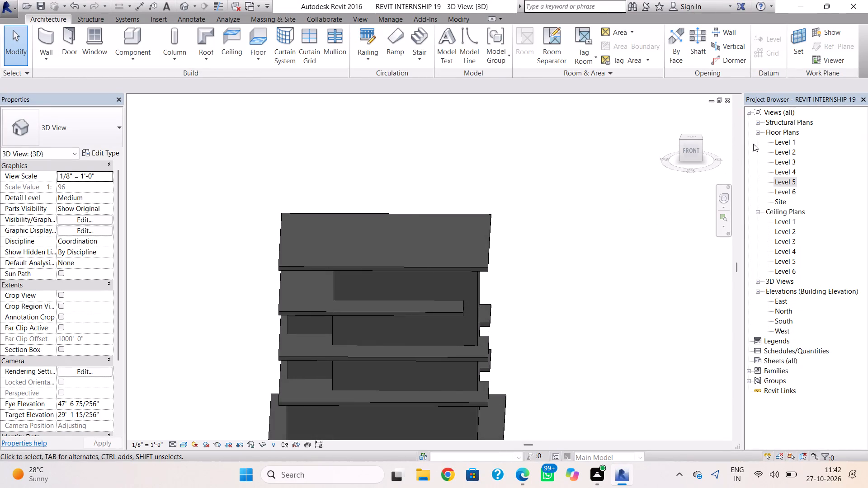
Edit the Level 5 roof's footprint in the Level 5 plan, nudge the east boundary line slightly west, and finish the footprint.
{"action": "double_click", "coordinate": [791, 183]}
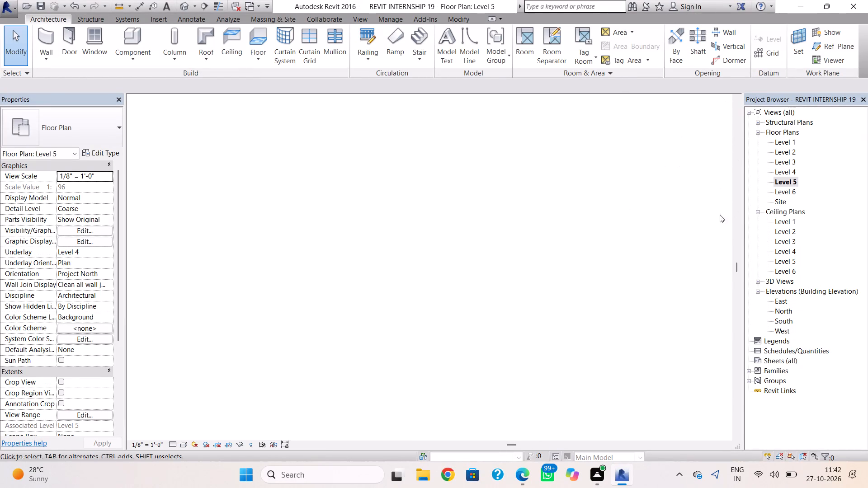
{"action": "left_click", "coordinate": [480, 315]}
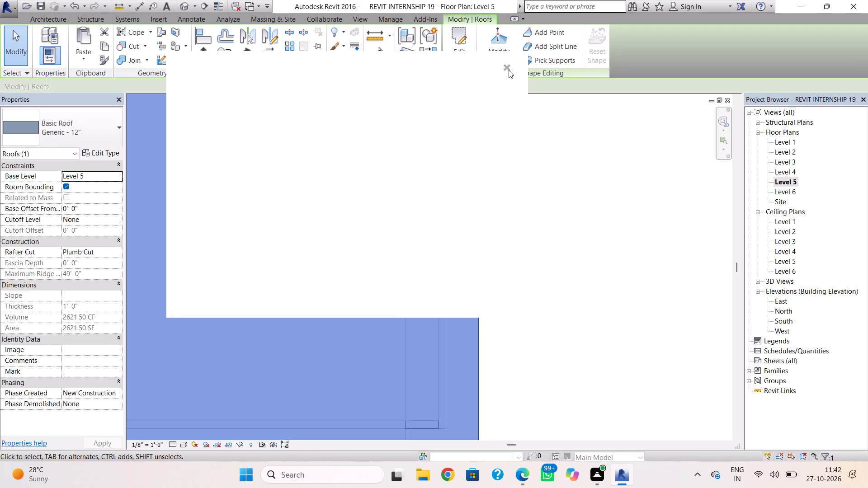
{"action": "left_click", "coordinate": [509, 69]}
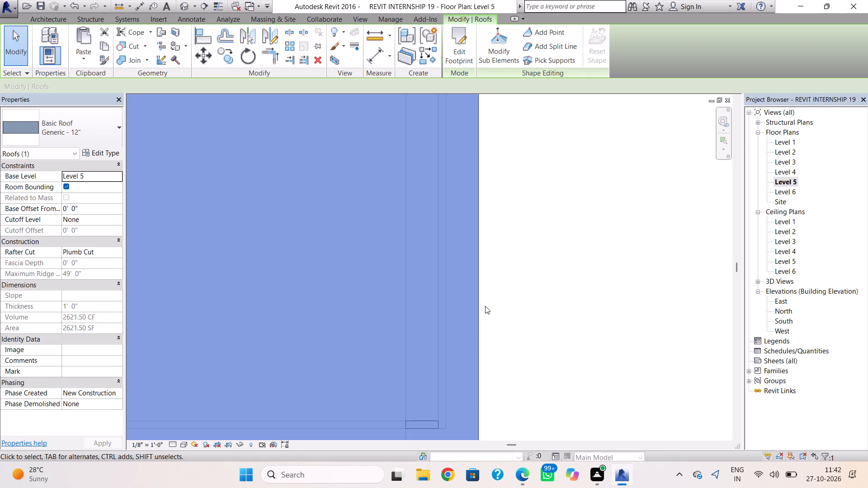
{"action": "double_click", "coordinate": [480, 312]}
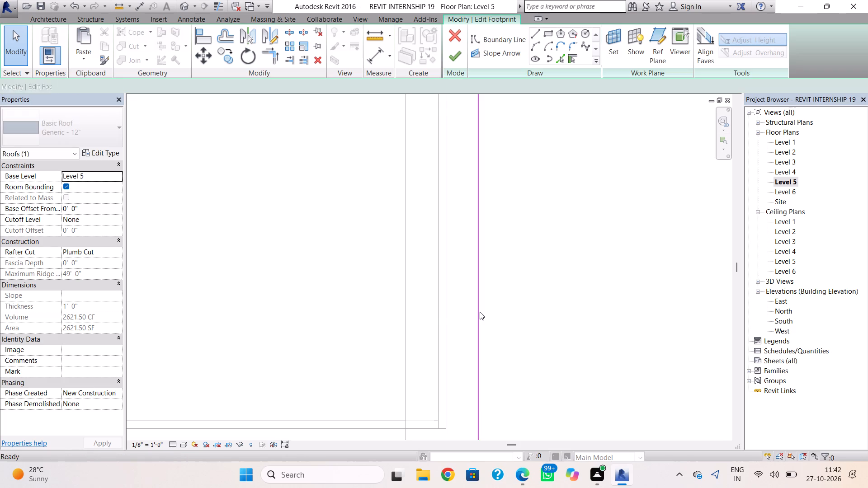
{"action": "left_click", "coordinate": [474, 347]}
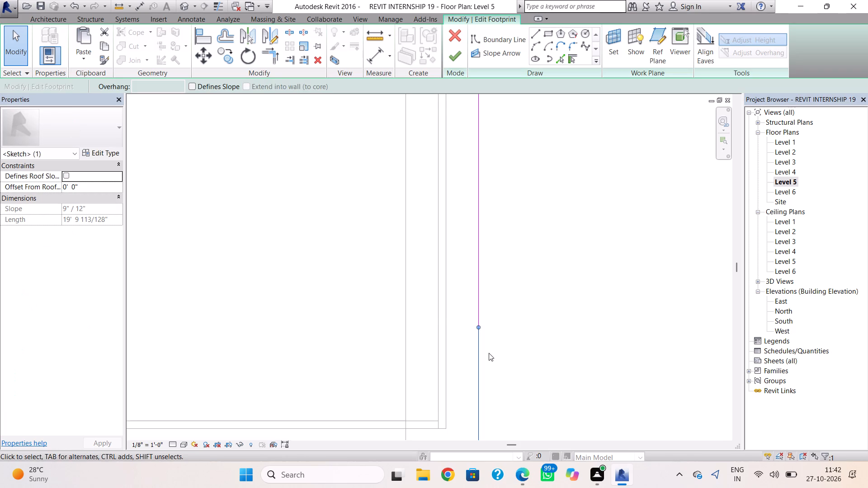
{"action": "key", "text": "Left"}
{"action": "key", "text": "Left"}
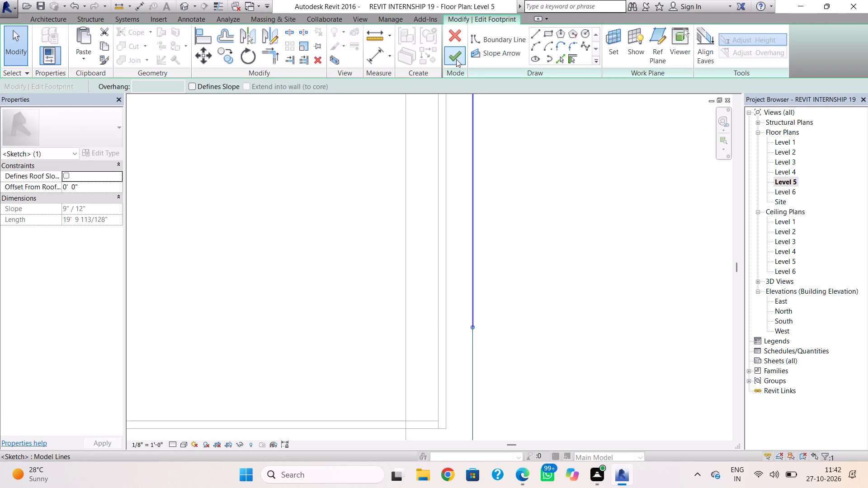
{"action": "left_click", "coordinate": [456, 59]}
Examine the Level 5 roof's edges and overhangs against the lower roofs in the 3D view from several sides.
{"action": "left_click", "coordinate": [189, 12]}
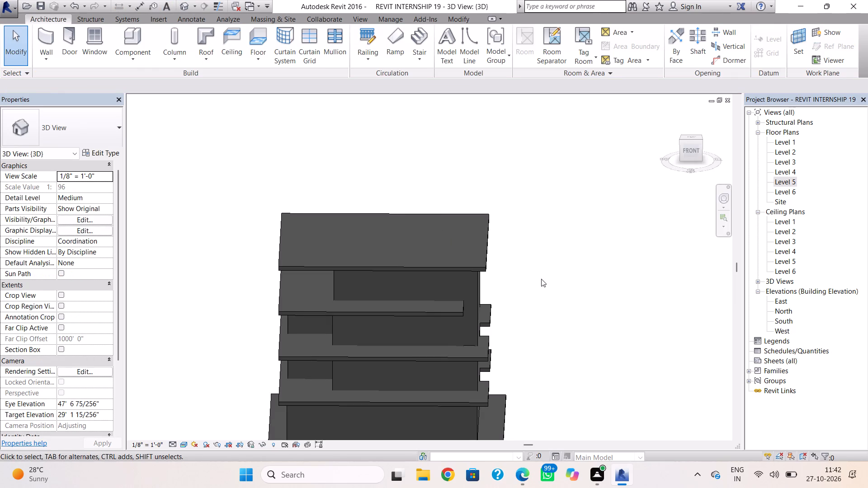
{"action": "right_click_drag", "start_coordinate": [526, 312], "coordinate": [408, 275], "text": "shift"}
{"action": "right_click_drag", "start_coordinate": [524, 291], "coordinate": [519, 294], "text": "shift"}
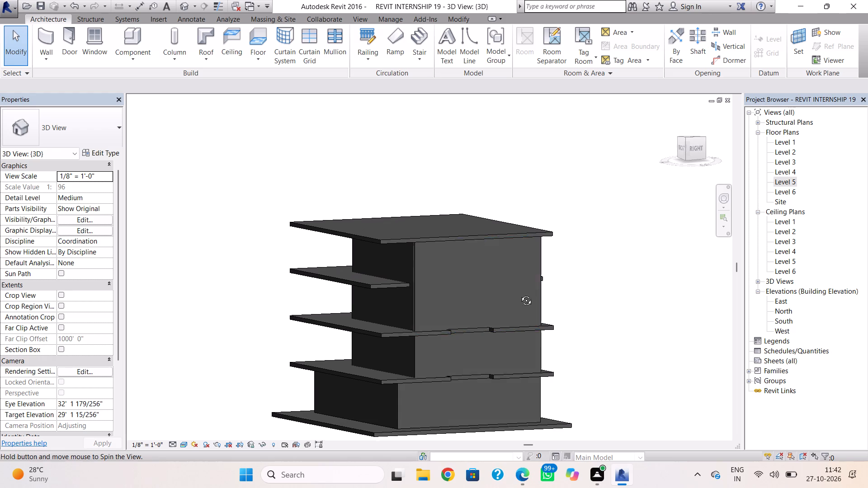
{"action": "right_click_drag", "start_coordinate": [519, 294], "coordinate": [379, 343], "text": "shift"}
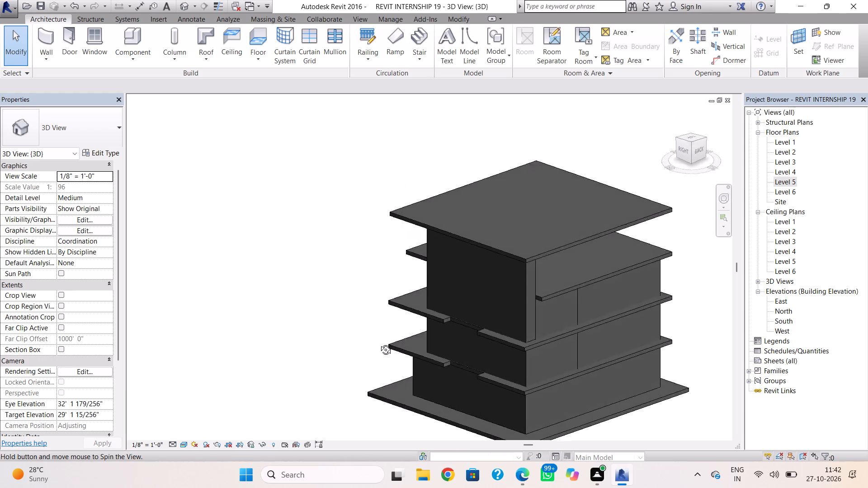
{"action": "right_click_drag", "start_coordinate": [379, 343], "coordinate": [744, 285], "text": "shift"}
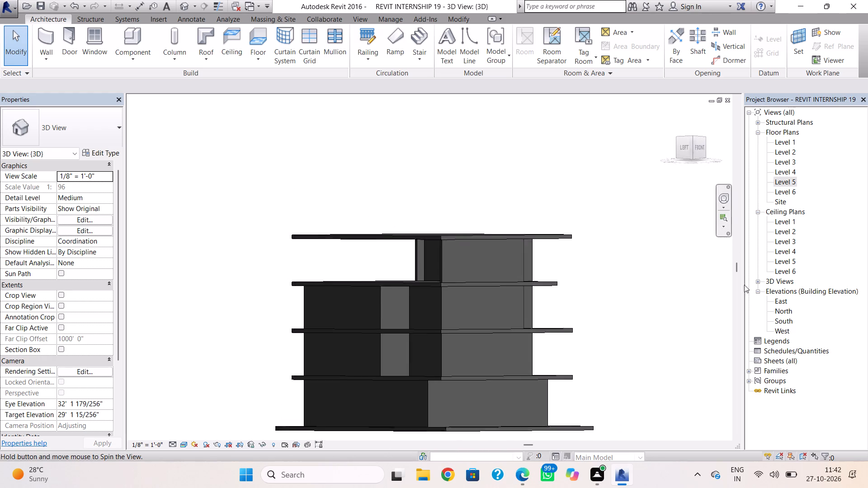
{"action": "right_click_drag", "start_coordinate": [744, 285], "coordinate": [641, 319], "text": "shift"}
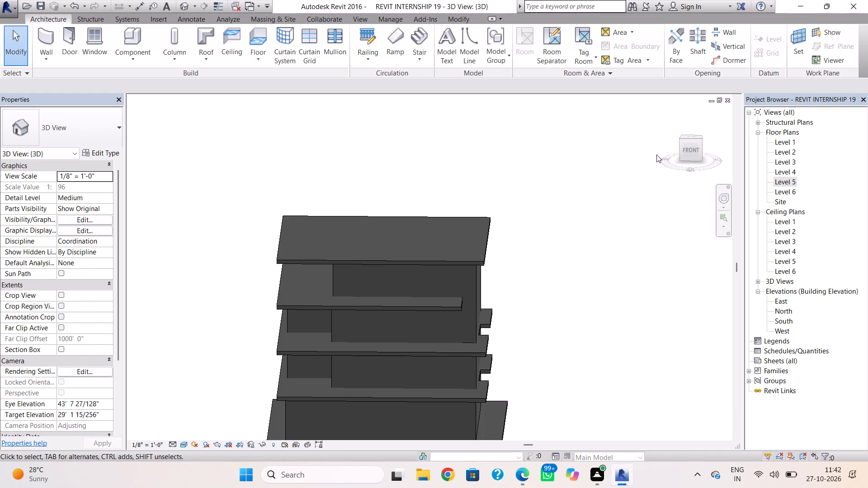
{"action": "right_click_drag", "start_coordinate": [558, 199], "coordinate": [551, 291], "text": "shift"}
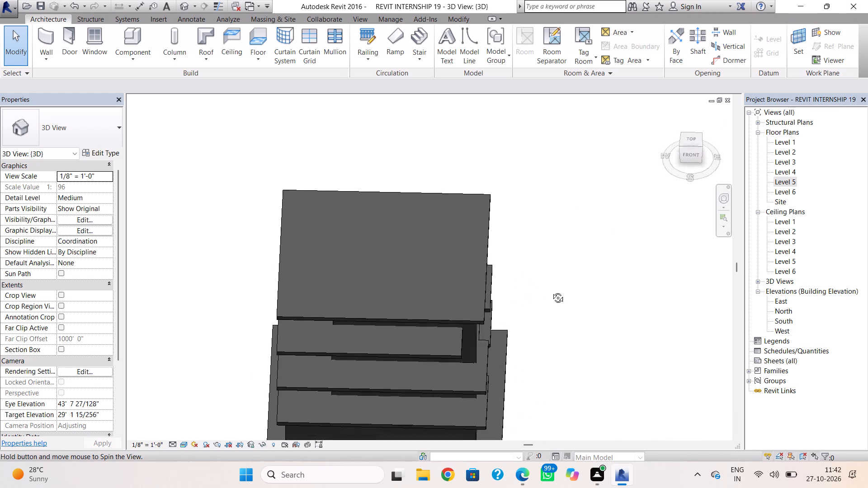
{"action": "right_click_drag", "start_coordinate": [551, 291], "coordinate": [404, 244], "text": "shift"}
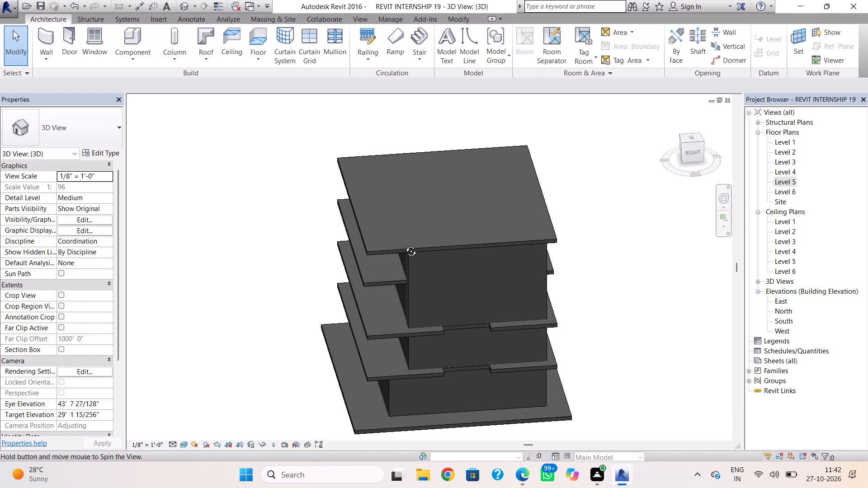
{"action": "right_click_drag", "start_coordinate": [404, 244], "coordinate": [401, 250], "text": "shift"}
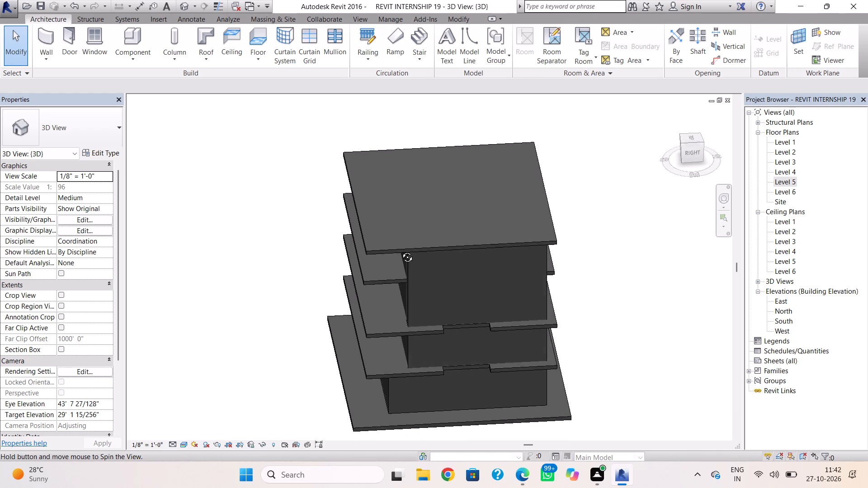
{"action": "right_click_drag", "start_coordinate": [401, 250], "coordinate": [397, 264], "text": "shift"}
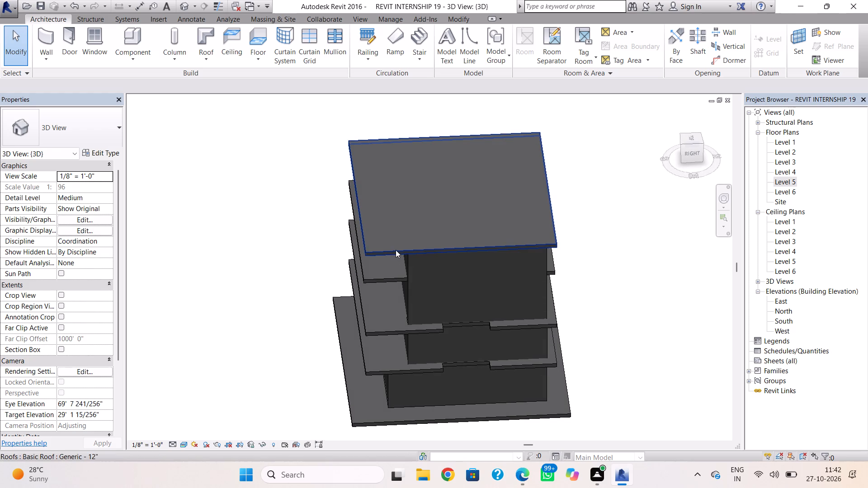
In the 3D view, edit the Level 5 roof's footprint, nudge its south boundary line 5' inward to 6' 3 113/128" from the wall, and finish.
{"action": "double_click", "coordinate": [396, 250]}
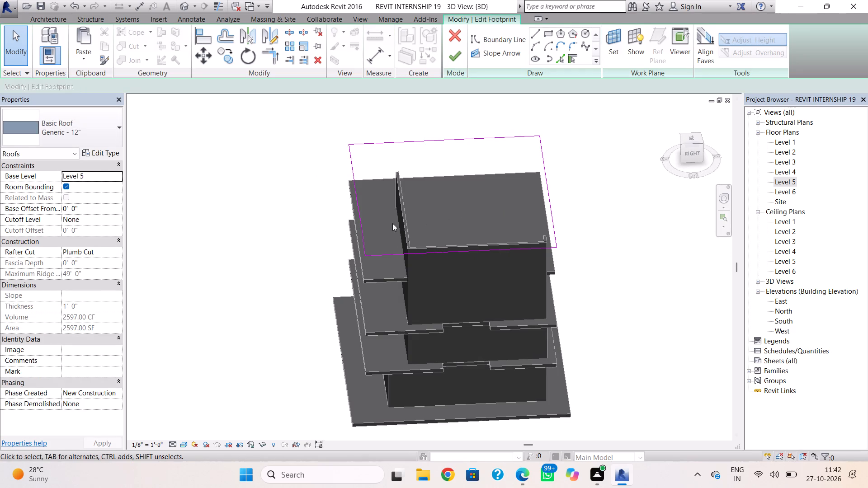
{"action": "left_click", "coordinate": [359, 230]}
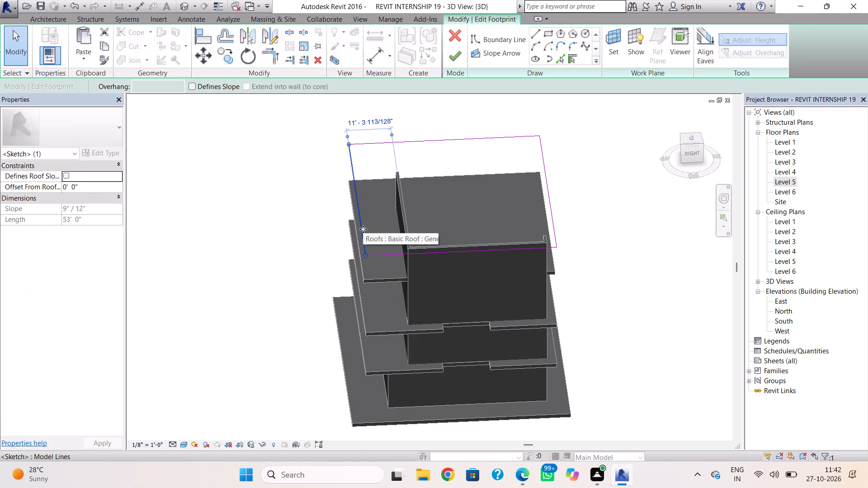
{"action": "key", "text": "Right"}
{"action": "key", "text": "Right"}
{"action": "key", "text": "Right"}
{"action": "key", "text": "Right"}
{"action": "key", "text": "Right"}
{"action": "key", "text": "Right"}
{"action": "key", "text": "Right"}
{"action": "key", "text": "Right"}
{"action": "key", "text": "Right"}
{"action": "key", "text": "Right"}
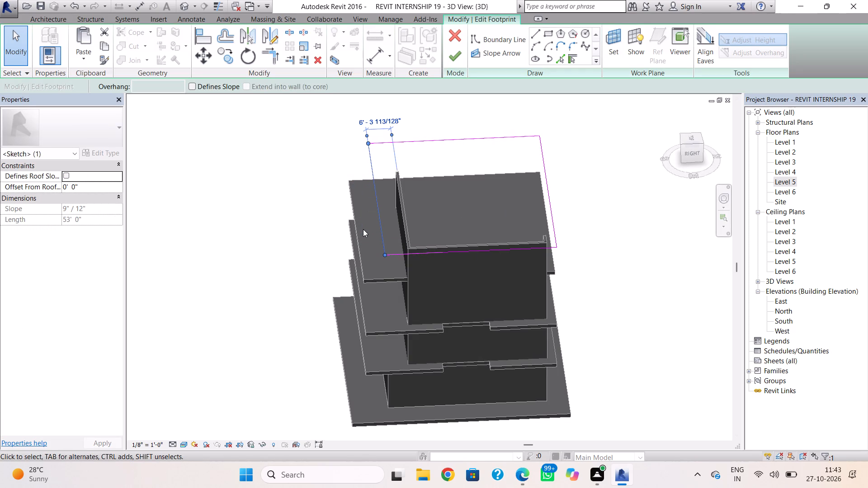
{"action": "left_click", "coordinate": [458, 61]}
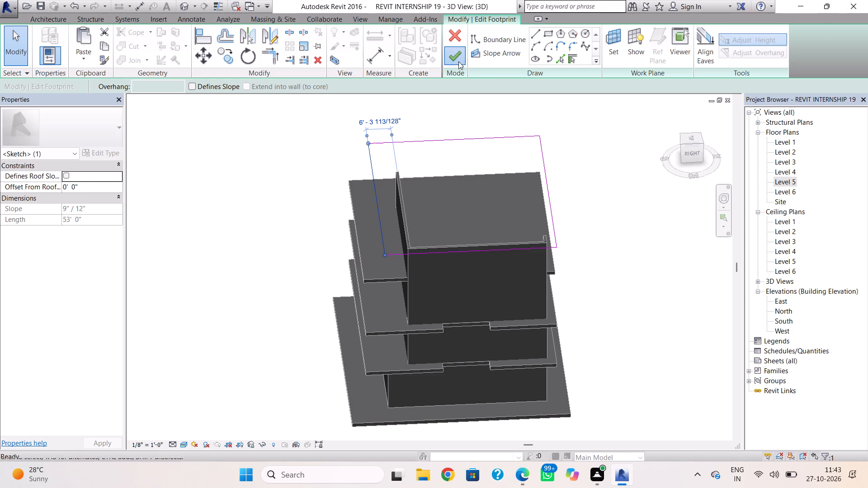
{"action": "key", "text": "Escape"}
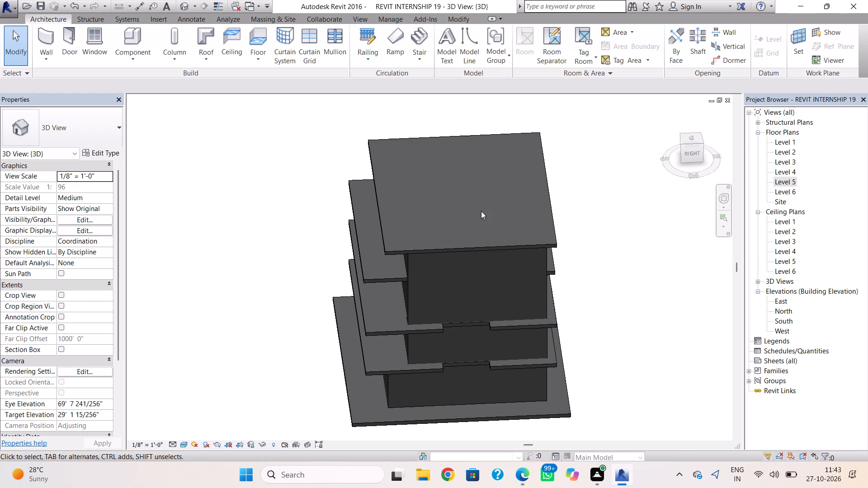
Open the Level 5 floor plan and select the Level 5 roof.
{"action": "double_click", "coordinate": [792, 184]}
{"action": "scroll", "coordinate": [540, 239], "scroll_direction": "down", "scroll_amount": 5}
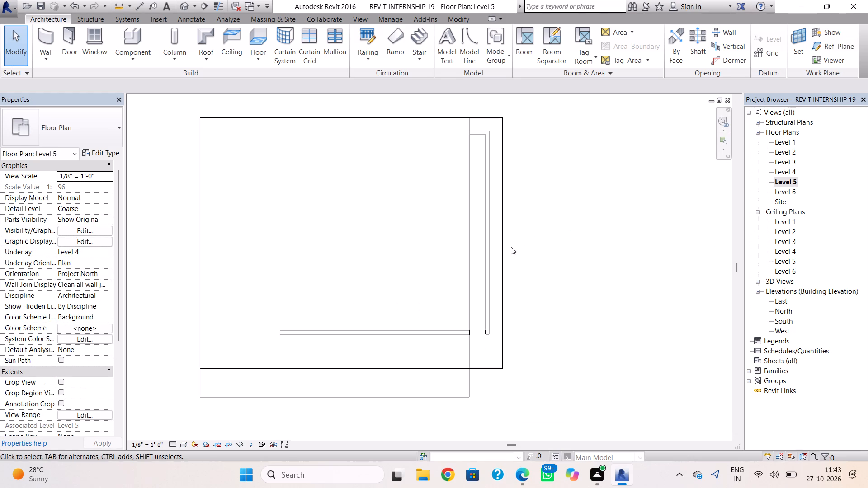
{"action": "scroll", "coordinate": [501, 250], "scroll_direction": "down", "scroll_amount": 2}
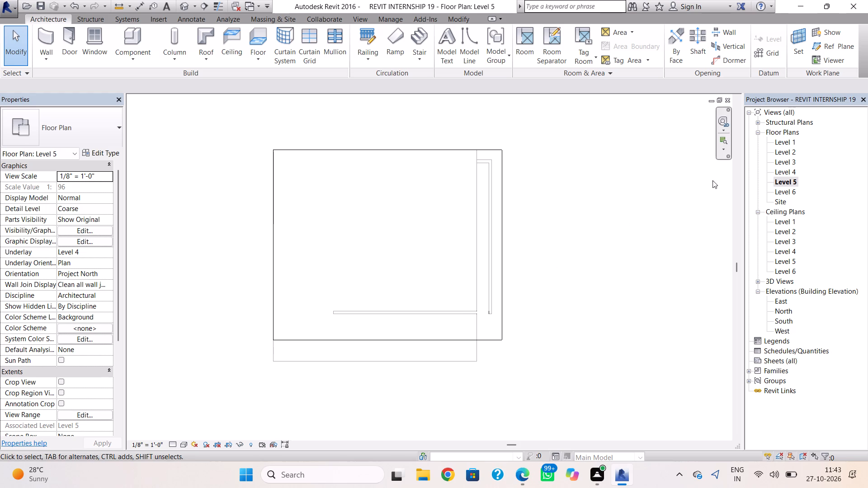
{"action": "left_click", "coordinate": [504, 202]}
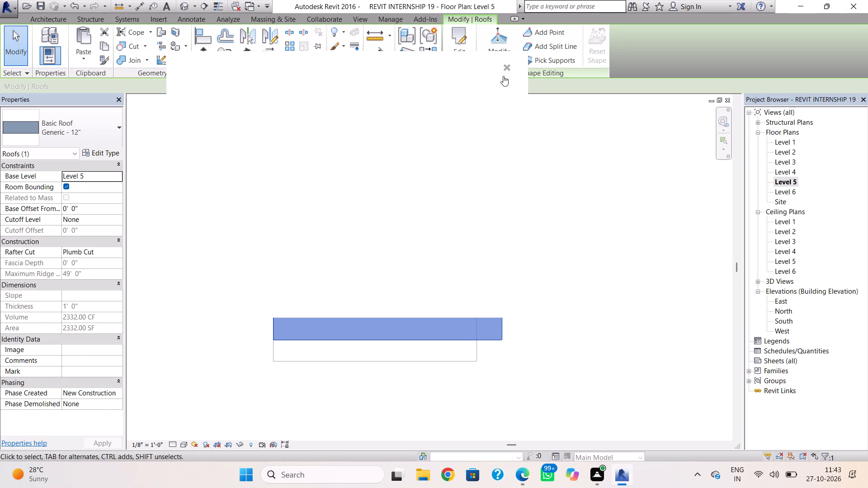
{"action": "left_click", "coordinate": [506, 67]}
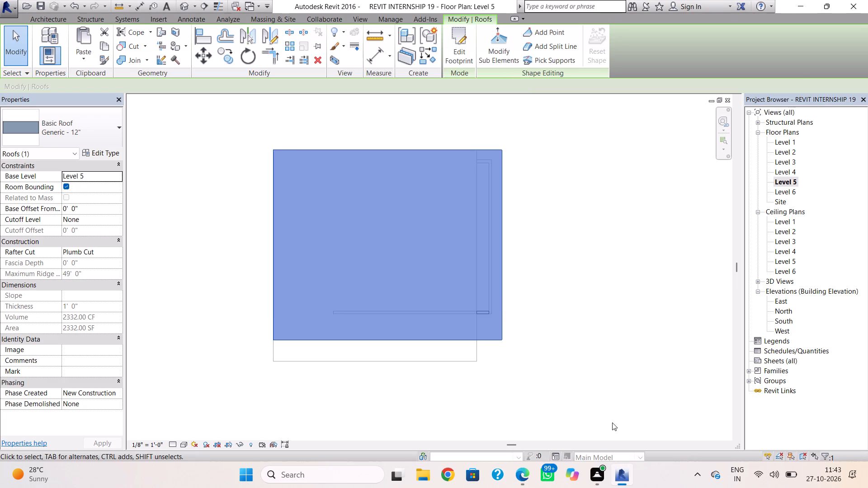
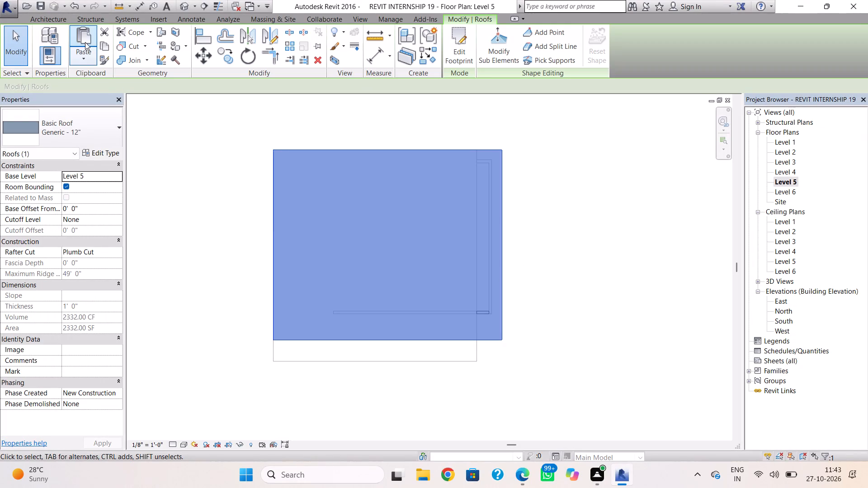
Change the selected Level 5 roof's type to Generic - 9".
{"action": "left_click", "coordinate": [80, 138]}
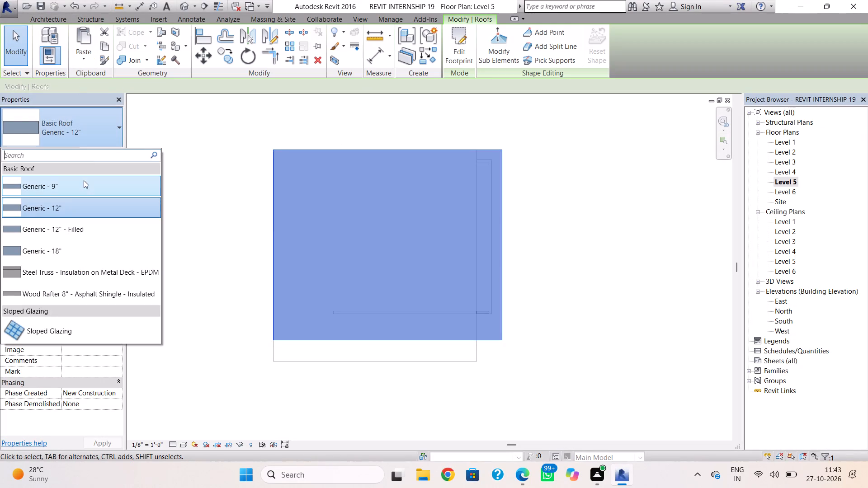
{"action": "scroll", "coordinate": [80, 196], "scroll_direction": "down", "scroll_amount": 2}
{"action": "scroll", "coordinate": [81, 202], "scroll_direction": "up", "scroll_amount": 4}
{"action": "left_click", "coordinate": [93, 191]}
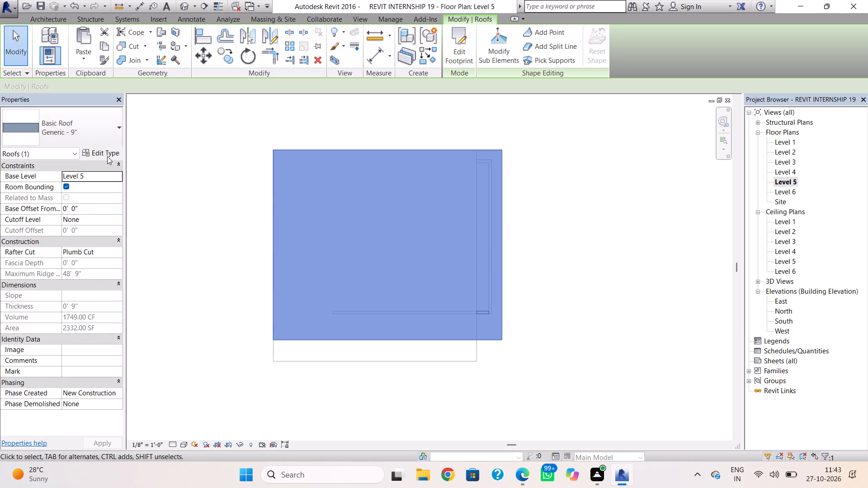
Set the structure layer thickness of the Generic - 9" roof type to 6", accept the type changes and deselect the roof.
{"action": "left_click", "coordinate": [107, 156]}
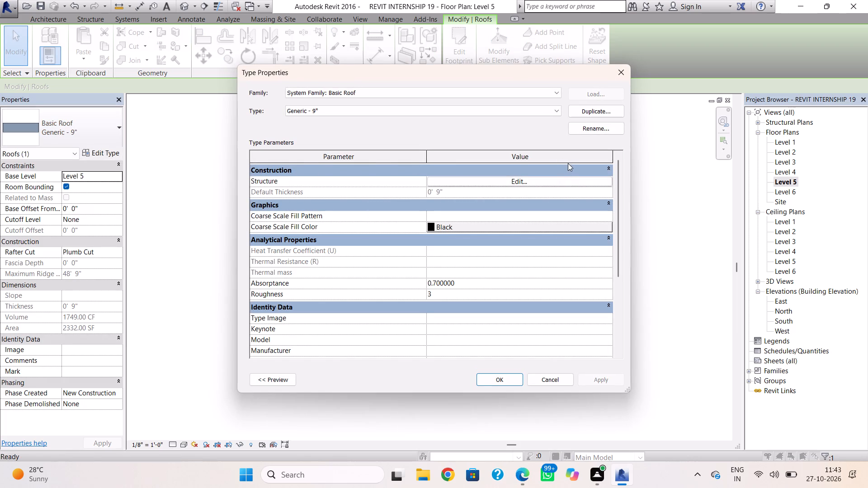
{"action": "left_click", "coordinate": [563, 179]}
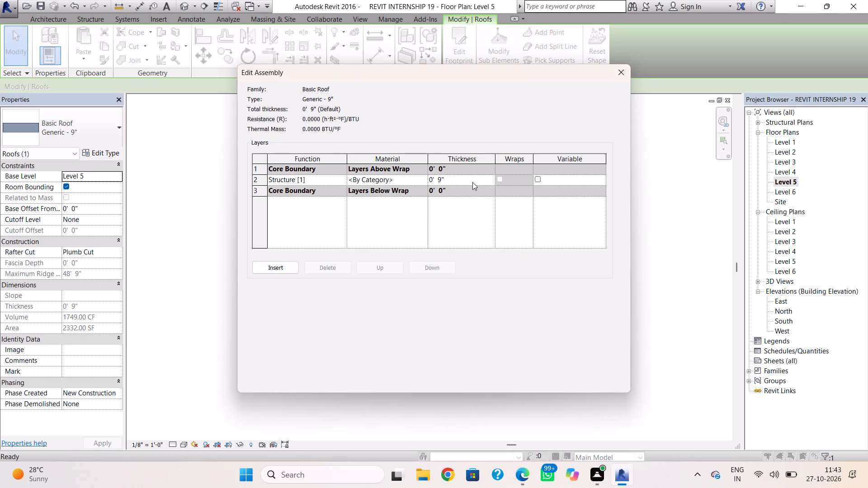
{"action": "left_click", "coordinate": [472, 182]}
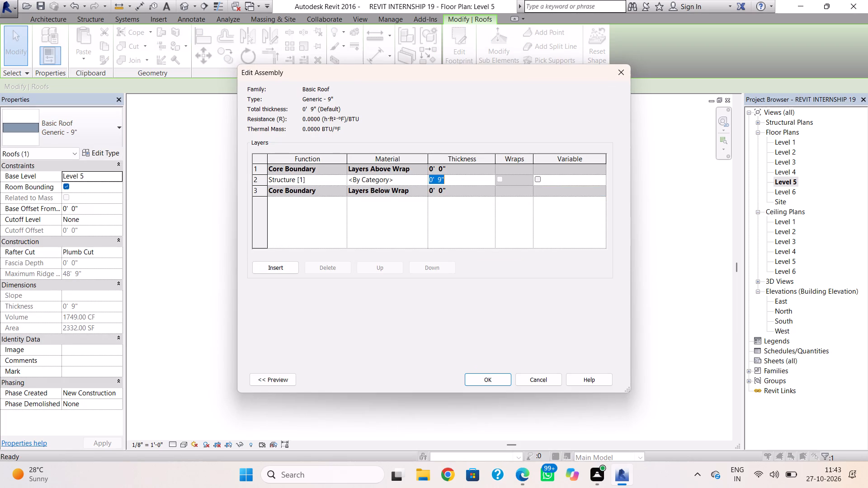
{"action": "key", "text": "6"}
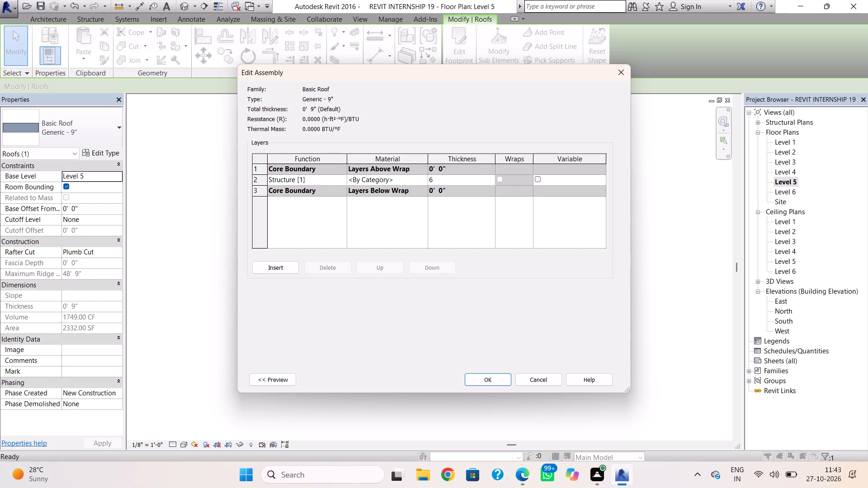
{"action": "key", "text": "shift+quotedbl"}
{"action": "key", "text": "Return"}
{"action": "left_click", "coordinate": [486, 374]}
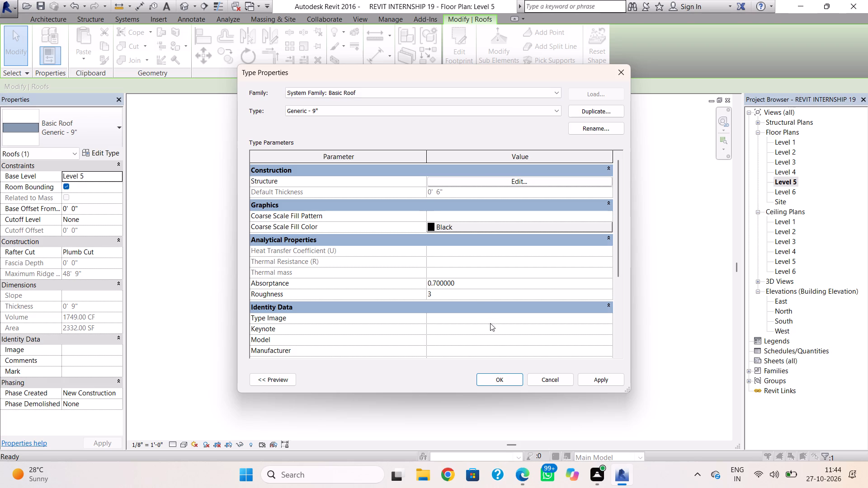
{"action": "left_click", "coordinate": [485, 381]}
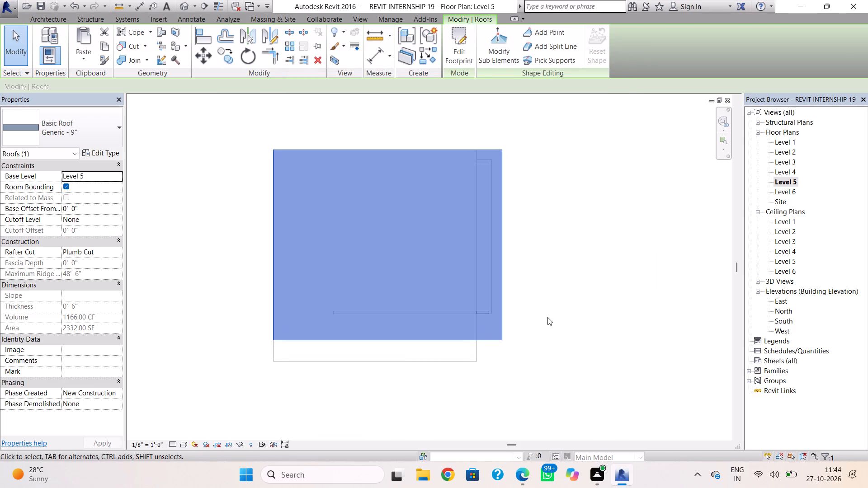
{"action": "key", "text": "Escape"}
{"action": "left_click", "coordinate": [501, 324]}
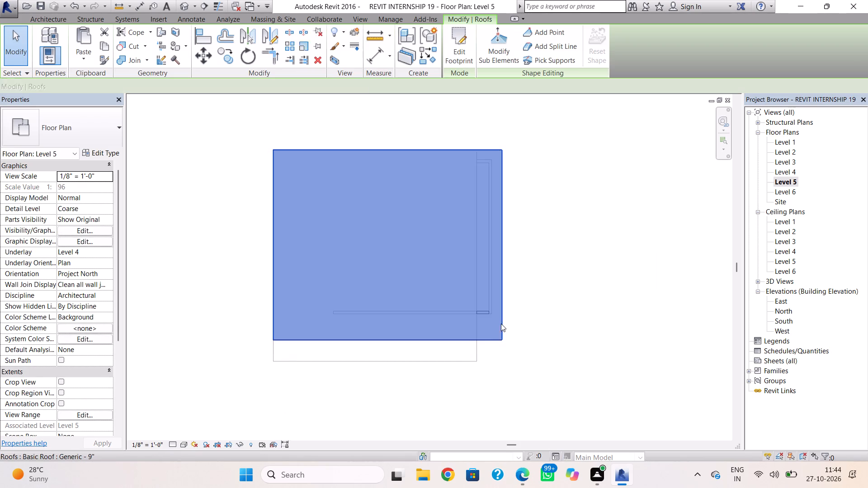
{"action": "scroll", "coordinate": [485, 312], "scroll_direction": "up", "scroll_amount": 5}
{"action": "key", "text": "Escape"}
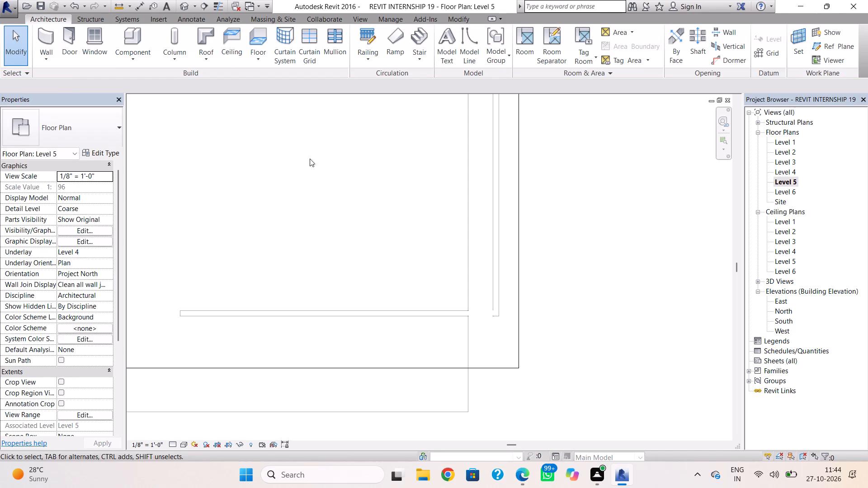
In the 3D view, start an in-place model component in the Walls category, keeping the default name.
{"action": "left_click", "coordinate": [185, 3]}
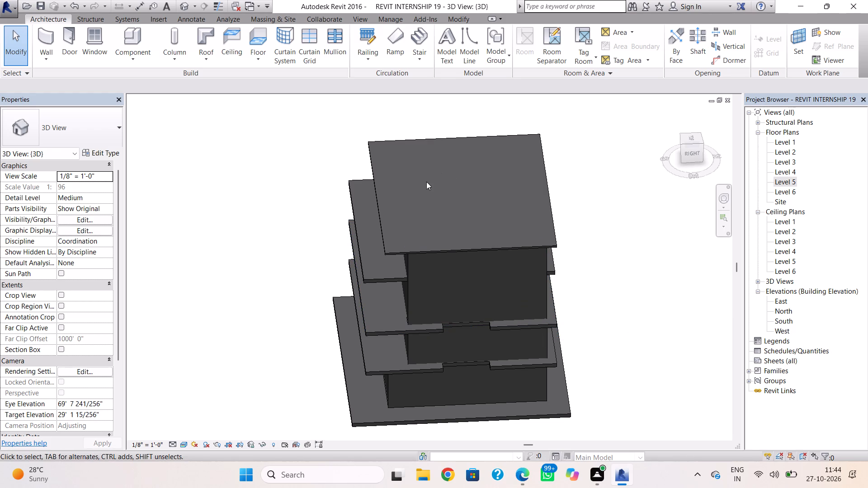
{"action": "left_click", "coordinate": [134, 53]}
{"action": "left_click", "coordinate": [175, 96]}
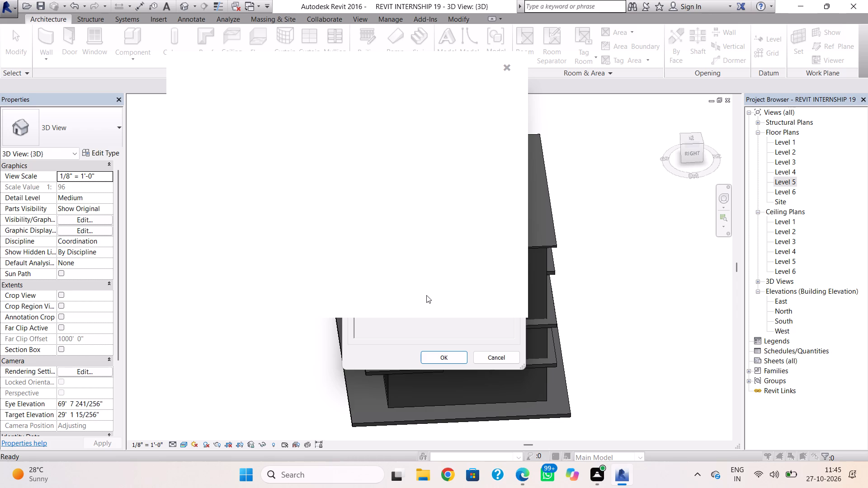
{"action": "left_click", "coordinate": [508, 64]}
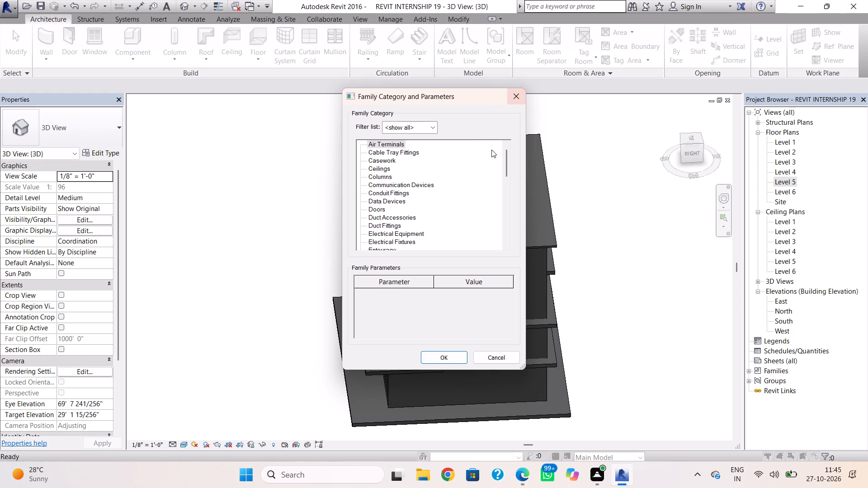
{"action": "left_click_drag", "start_coordinate": [505, 164], "coordinate": [511, 243]}
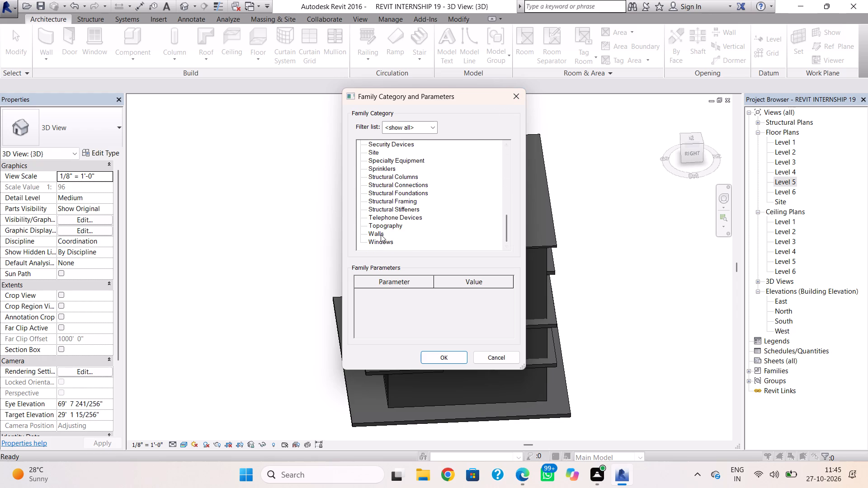
{"action": "double_click", "coordinate": [381, 235]}
{"action": "left_click", "coordinate": [448, 259]}
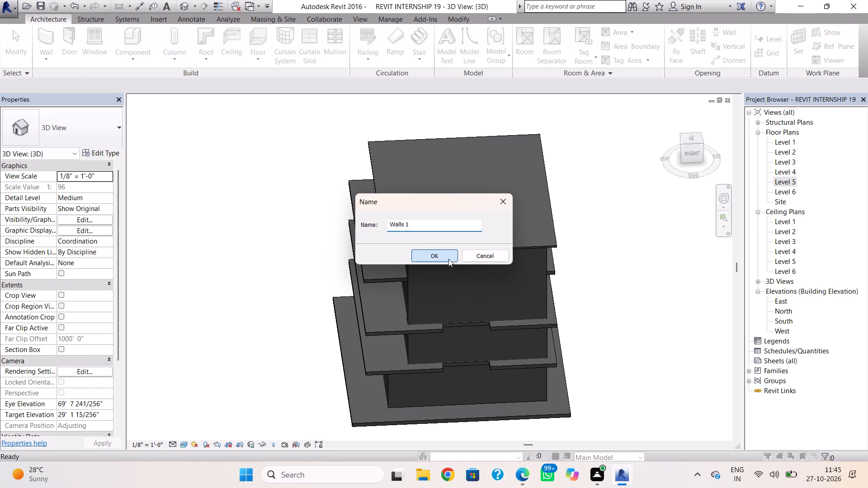
Set the in-place model's work plane by picking the east face of the tall upper wall beneath the Level 5 roof.
{"action": "left_click", "coordinate": [693, 150]}
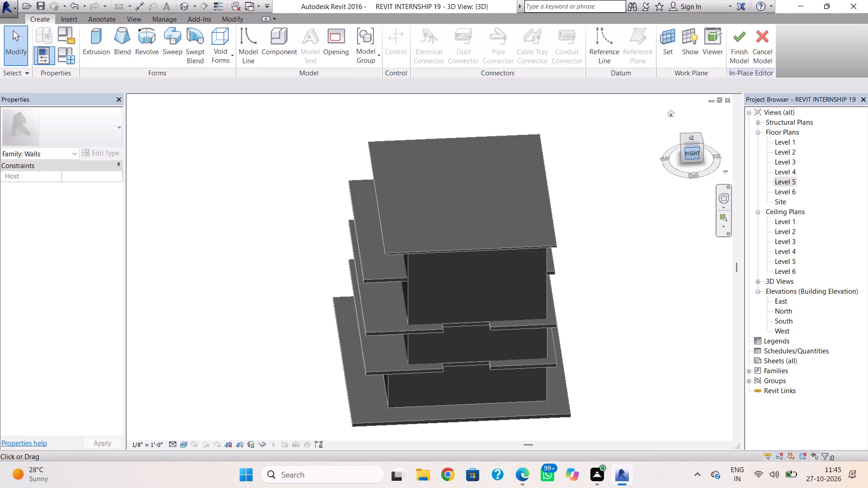
{"action": "left_click", "coordinate": [693, 150]}
{"action": "right_click_drag", "start_coordinate": [646, 317], "coordinate": [625, 217], "text": "shift"}
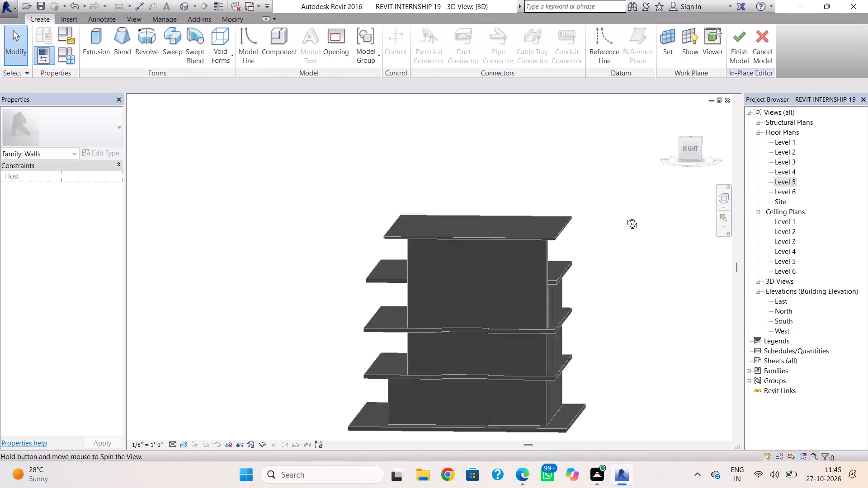
{"action": "right_click_drag", "start_coordinate": [625, 217], "coordinate": [637, 207], "text": "shift"}
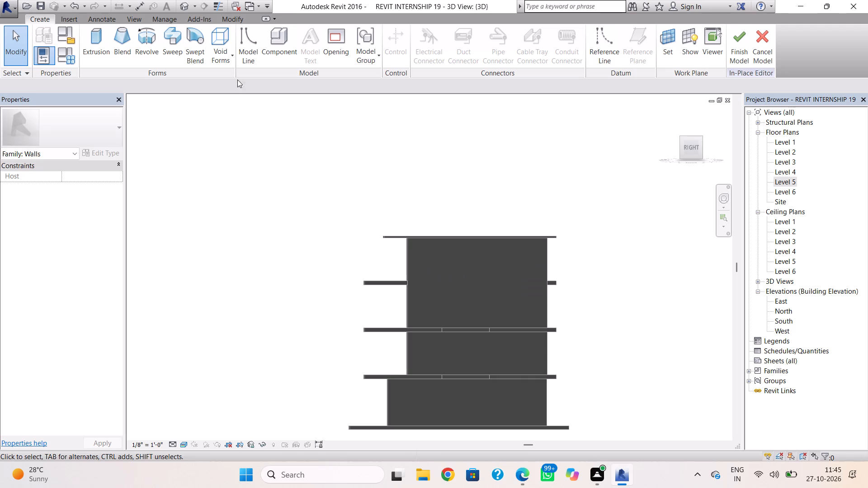
{"action": "left_click", "coordinate": [665, 35]}
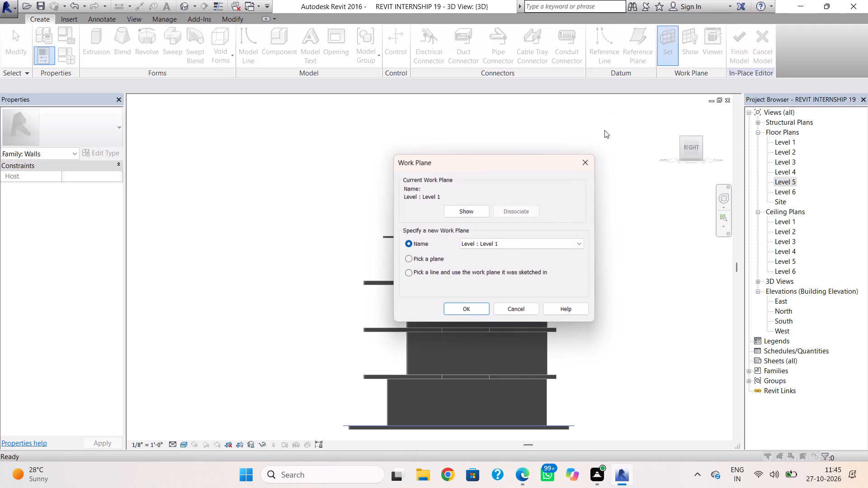
{"action": "left_click", "coordinate": [406, 256]}
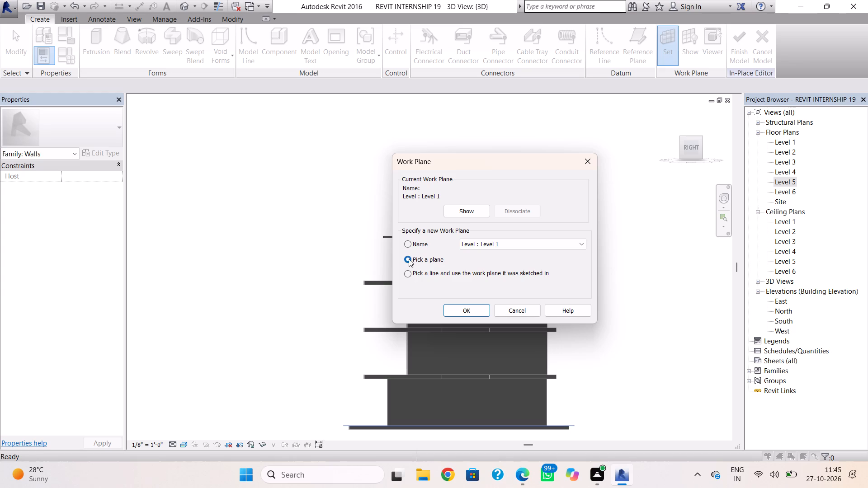
{"action": "left_click", "coordinate": [475, 309]}
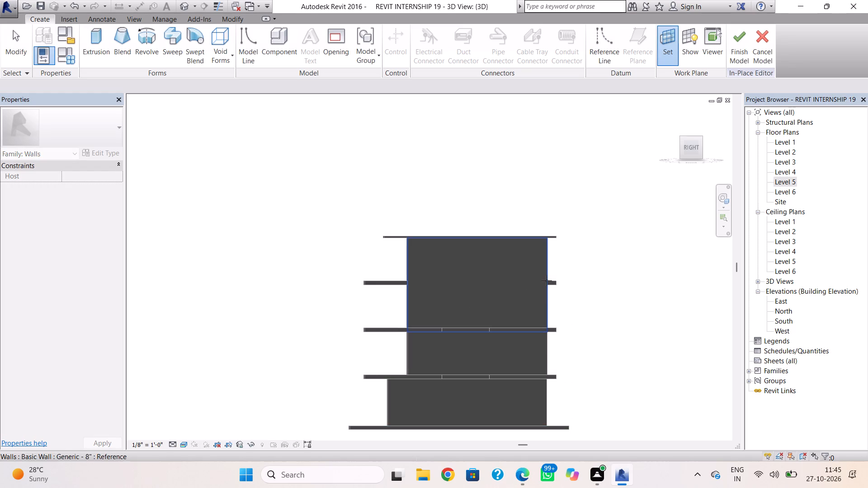
{"action": "right_click_drag", "start_coordinate": [562, 263], "coordinate": [543, 282], "text": "shift"}
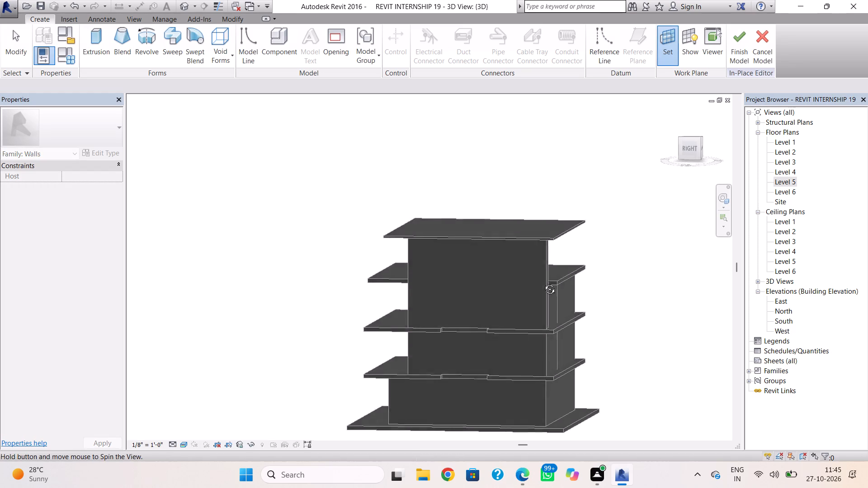
{"action": "right_click_drag", "start_coordinate": [543, 282], "coordinate": [529, 304], "text": "shift"}
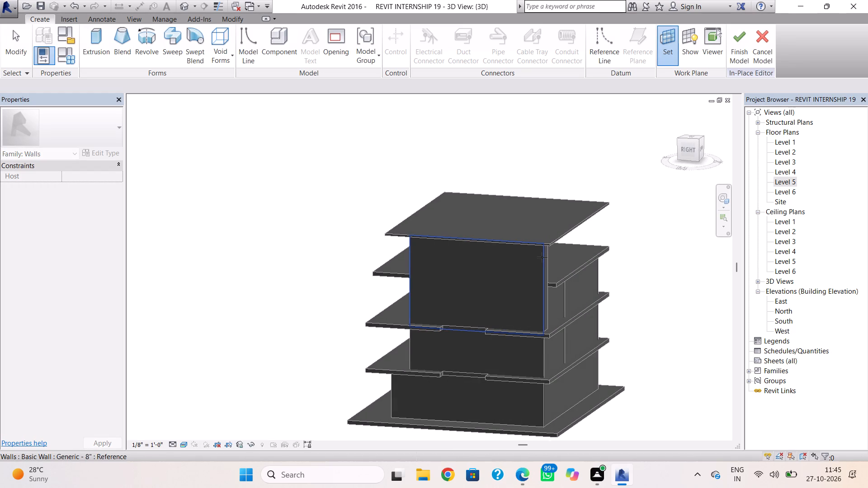
{"action": "left_click", "coordinate": [542, 257]}
Facing the east side squarely, start an extrusion and sketch its left vertical line on the tall wall, down to the slab's top edge.
{"action": "right_click_drag", "start_coordinate": [590, 283], "coordinate": [614, 248], "text": "shift"}
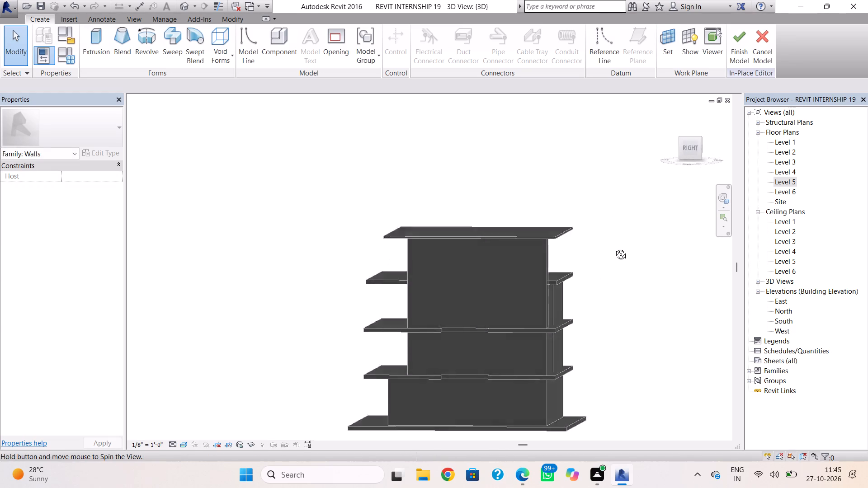
{"action": "right_click_drag", "start_coordinate": [614, 248], "coordinate": [623, 240], "text": "shift"}
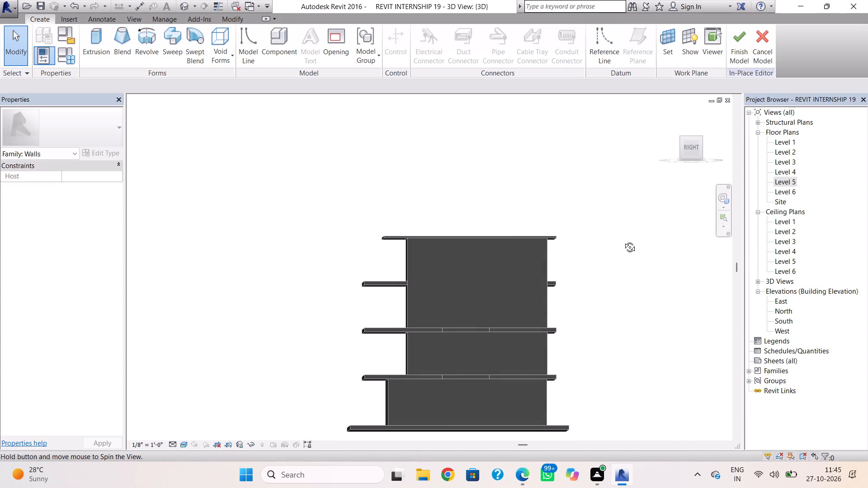
{"action": "right_click_drag", "start_coordinate": [623, 240], "coordinate": [623, 242], "text": "shift"}
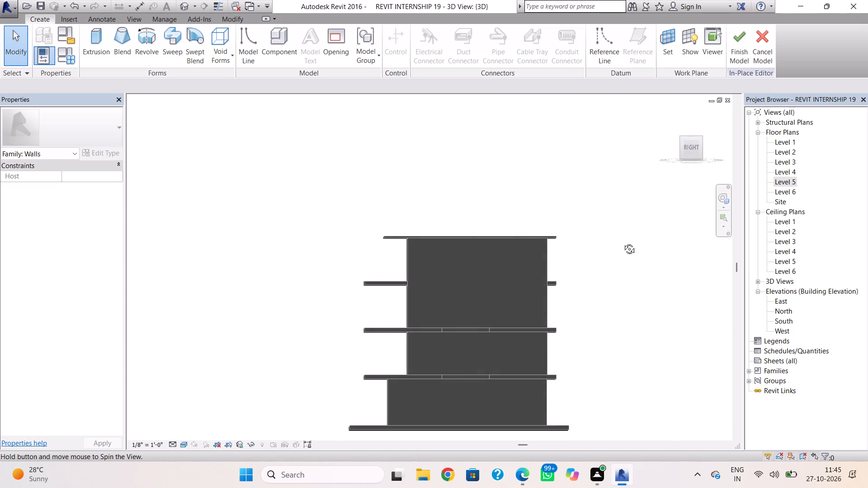
{"action": "right_click_drag", "start_coordinate": [623, 242], "coordinate": [622, 242], "text": "shift"}
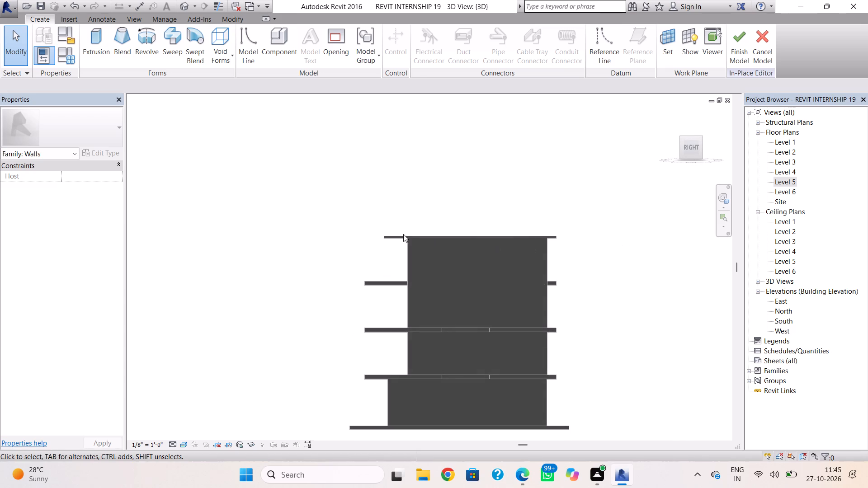
{"action": "left_click", "coordinate": [107, 38]}
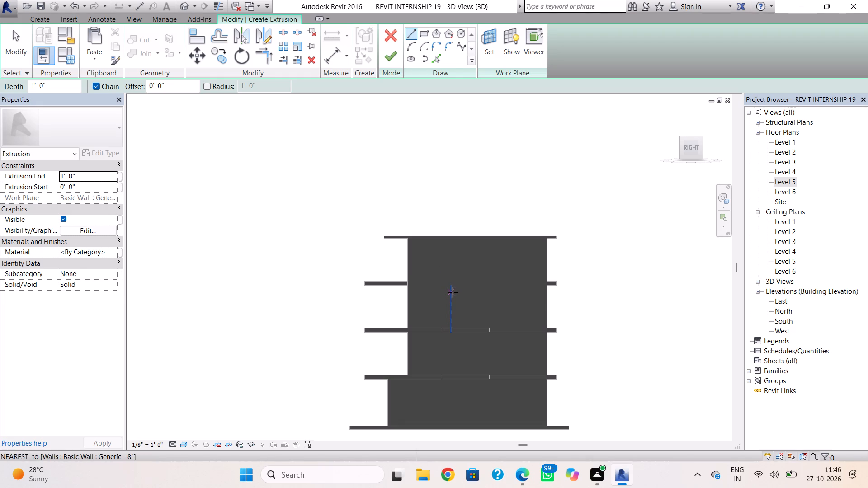
{"action": "left_click", "coordinate": [435, 256]}
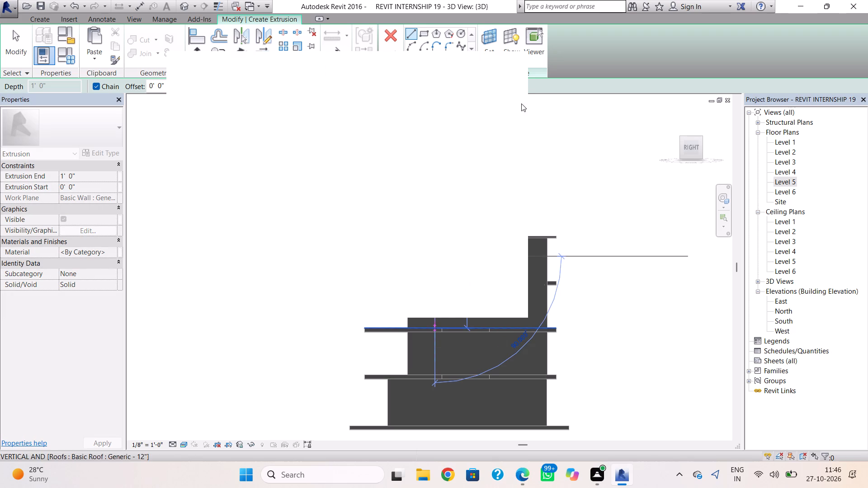
{"action": "left_click", "coordinate": [507, 68]}
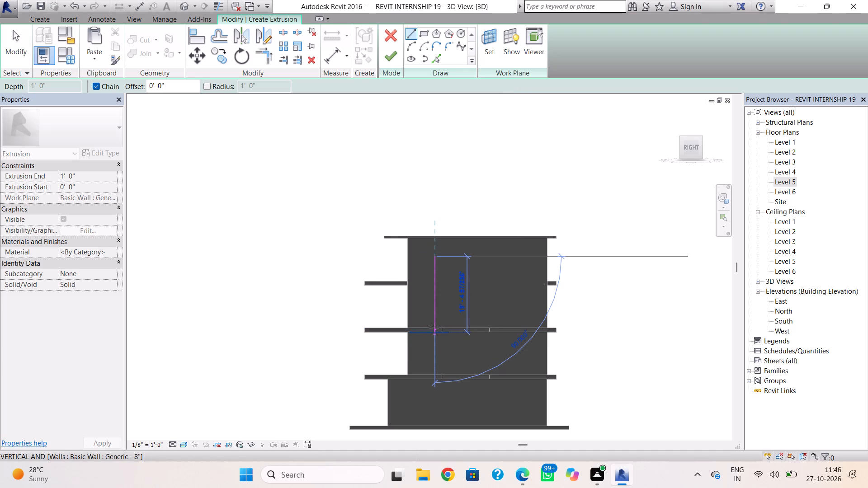
{"action": "scroll", "coordinate": [434, 328], "scroll_direction": "up", "scroll_amount": 9}
{"action": "left_click", "coordinate": [439, 328]}
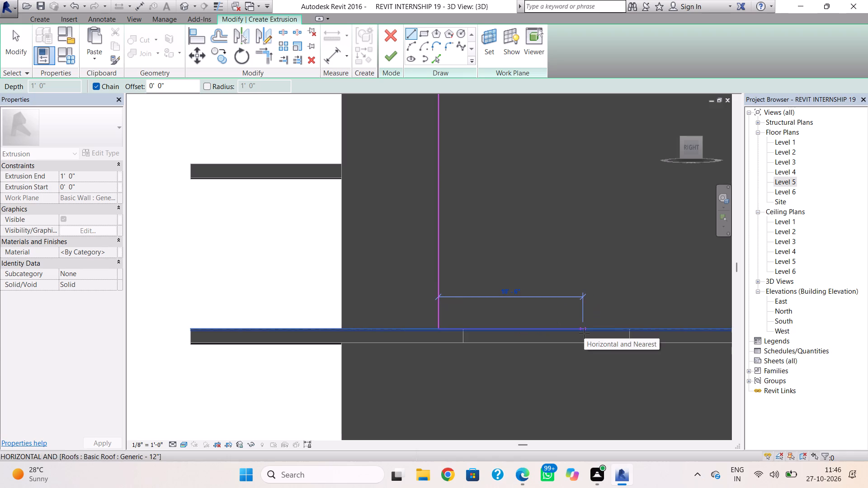
Close the extrusion outline as a rectangle about 11' wide, adding its right, top and bottom lines, with the bottom along the slab.
{"action": "scroll", "coordinate": [584, 333], "scroll_direction": "down", "scroll_amount": 4}
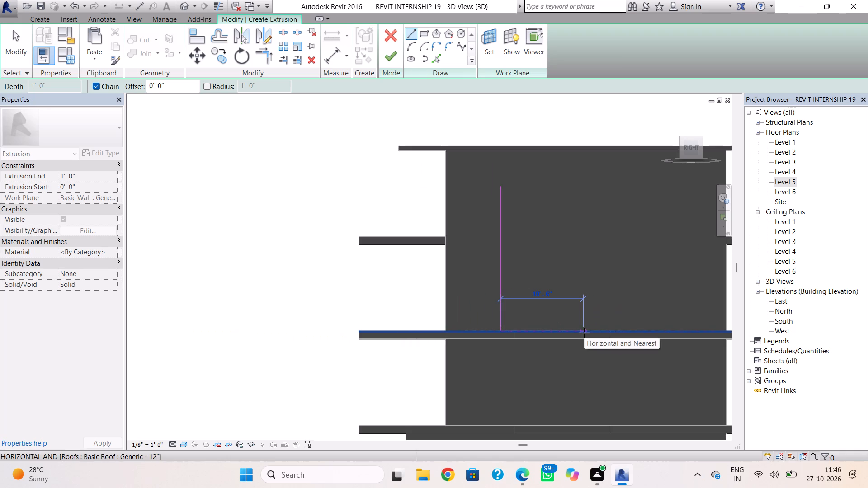
{"action": "key", "text": "ctrl+z"}
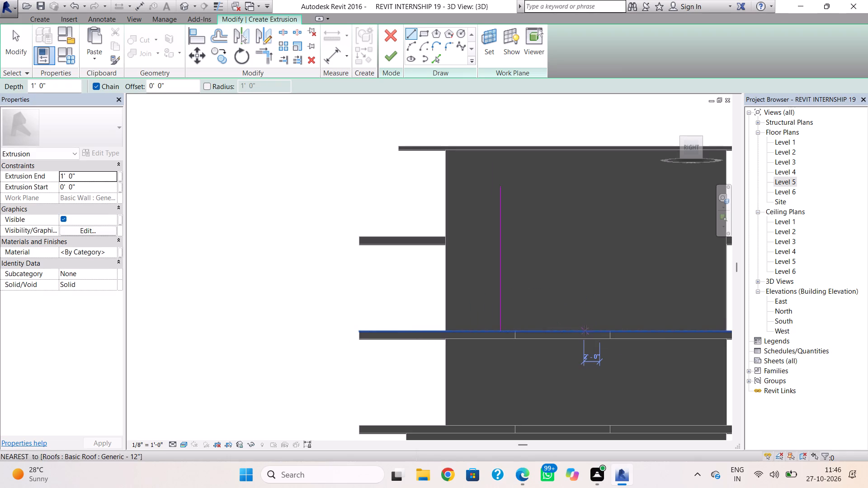
{"action": "left_click", "coordinate": [587, 331]}
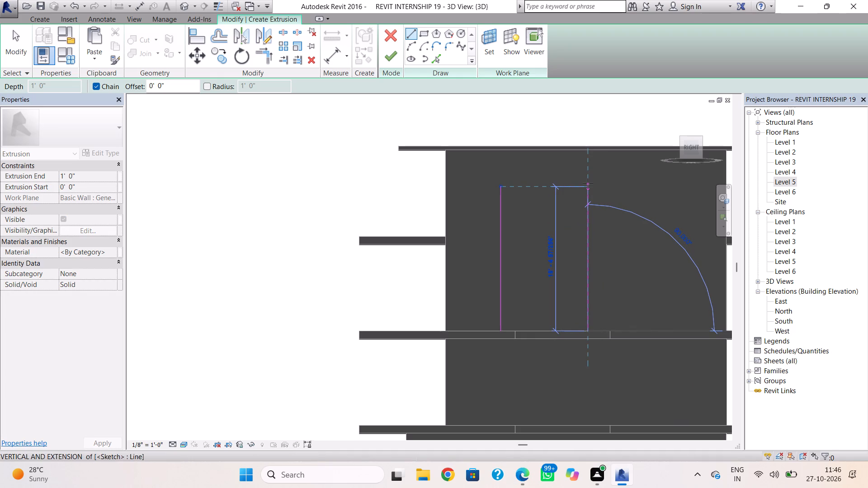
{"action": "left_click", "coordinate": [588, 183]}
{"action": "left_click", "coordinate": [504, 184]}
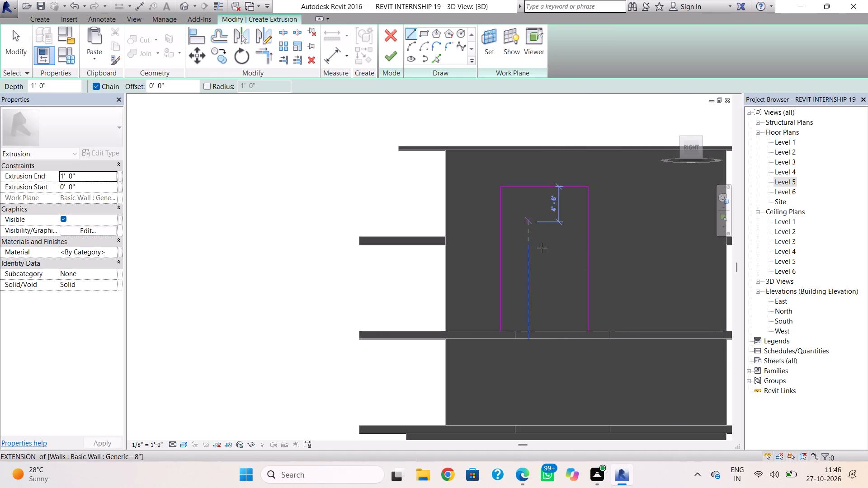
{"action": "key", "text": "Escape"}
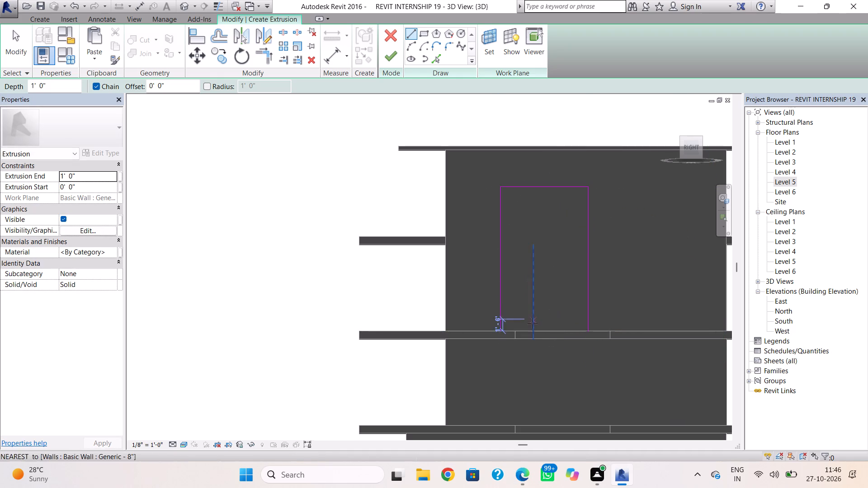
{"action": "scroll", "coordinate": [534, 344], "scroll_direction": "up", "scroll_amount": 4}
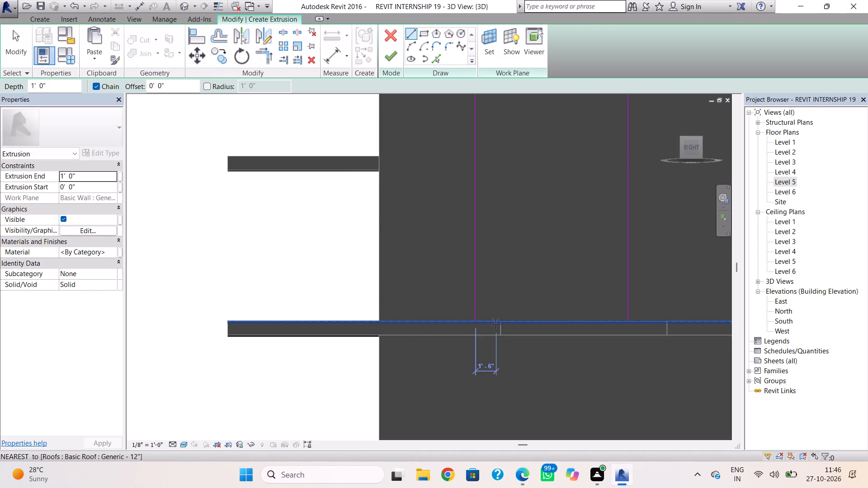
{"action": "left_click", "coordinate": [477, 321]}
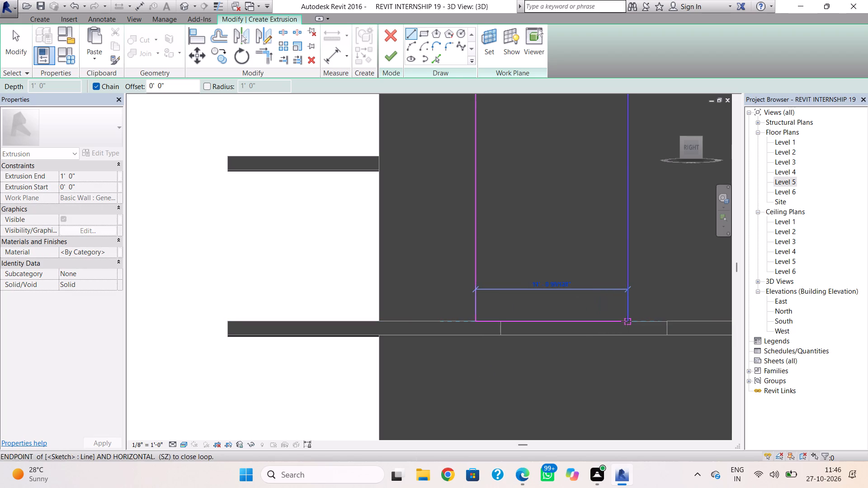
{"action": "left_click", "coordinate": [626, 321]}
{"action": "key", "text": "Escape"}
{"action": "key", "text": "Escape"}
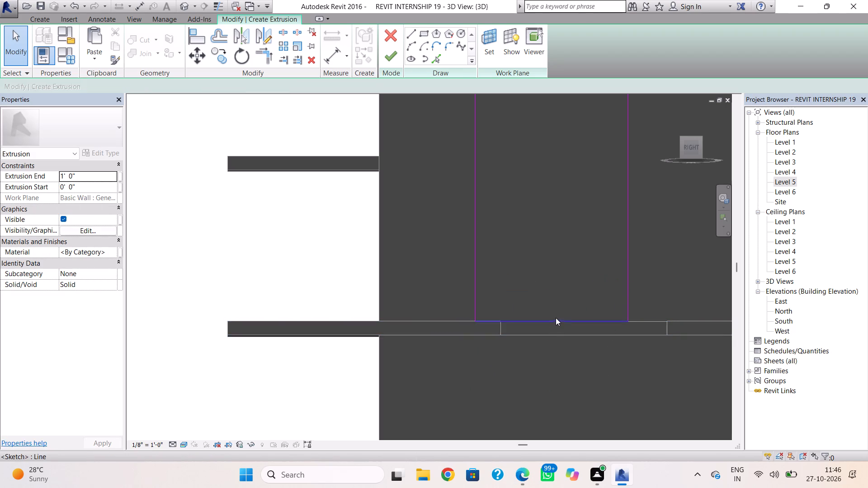
Nudge the outline's bottom line upward in small increments, well clear of the roof slab below it.
{"action": "left_click", "coordinate": [556, 318]}
{"action": "key", "text": "Up"}
{"action": "key", "text": "Up"}
{"action": "key", "text": "Up"}
{"action": "key", "text": "Up"}
{"action": "key", "text": "Up"}
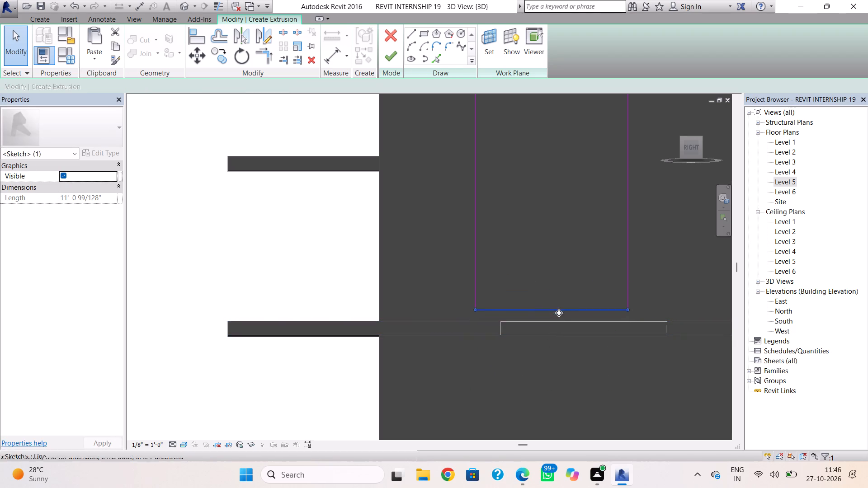
{"action": "key", "text": "Up"}
{"action": "key", "text": "Up"}
{"action": "key", "text": "Up"}
{"action": "key", "text": "Up"}
{"action": "key", "text": "Up"}
{"action": "key", "text": "Up"}
{"action": "key", "text": "Up"}
{"action": "key", "text": "Up"}
{"action": "key", "text": "Up"}
{"action": "key", "text": "Up"}
{"action": "key", "text": "Up"}
{"action": "key", "text": "Up"}
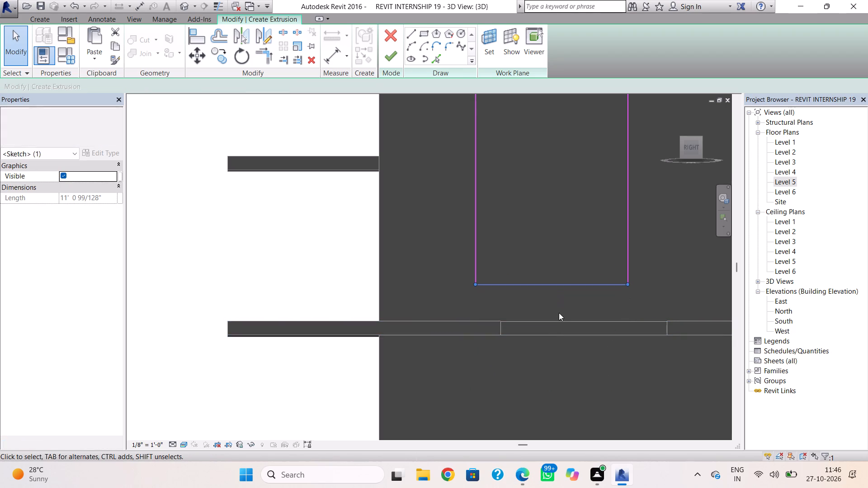
{"action": "key", "text": "Up"}
{"action": "key", "text": "Up"}
{"action": "key", "text": "Up"}
{"action": "key", "text": "Up"}
{"action": "key", "text": "Up"}
{"action": "key", "text": "Up"}
{"action": "key", "text": "Up"}
{"action": "key", "text": "Up"}
{"action": "key", "text": "Up"}
{"action": "key", "text": "Up"}
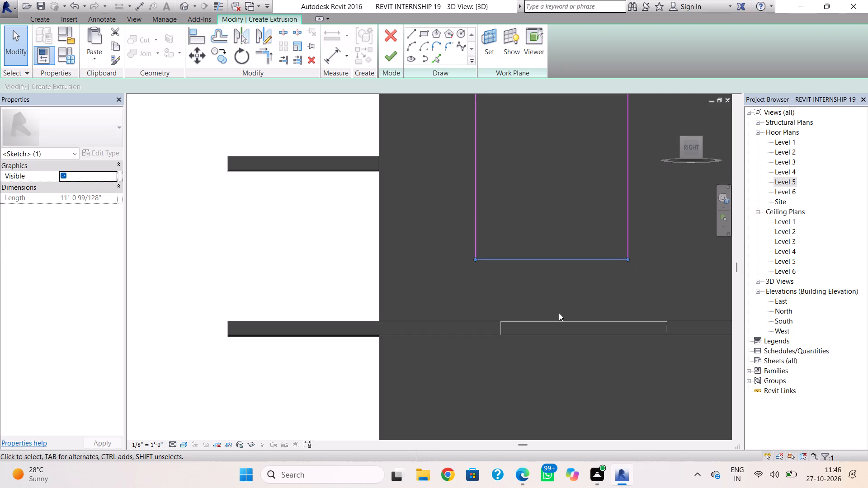
{"action": "key", "text": "Escape"}
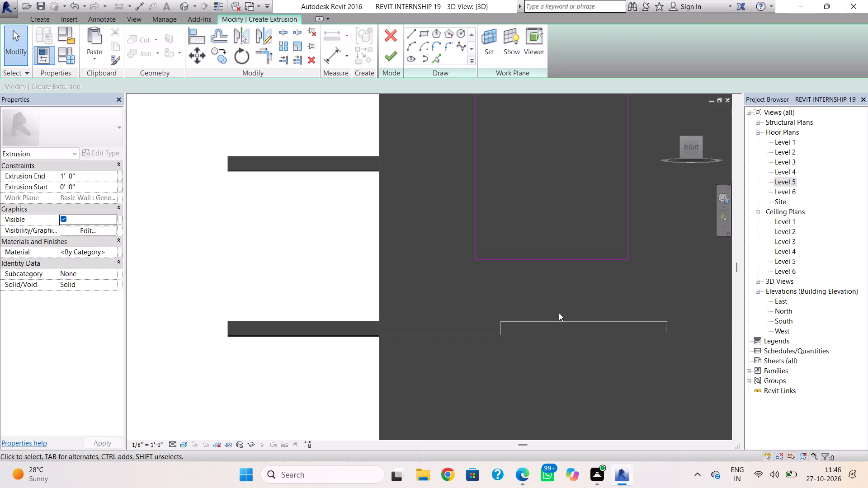
{"action": "scroll", "coordinate": [559, 313], "scroll_direction": "down", "scroll_amount": 2}
{"action": "middle_click_drag", "start_coordinate": [559, 313], "coordinate": [556, 354]}
{"action": "left_click", "coordinate": [541, 309]}
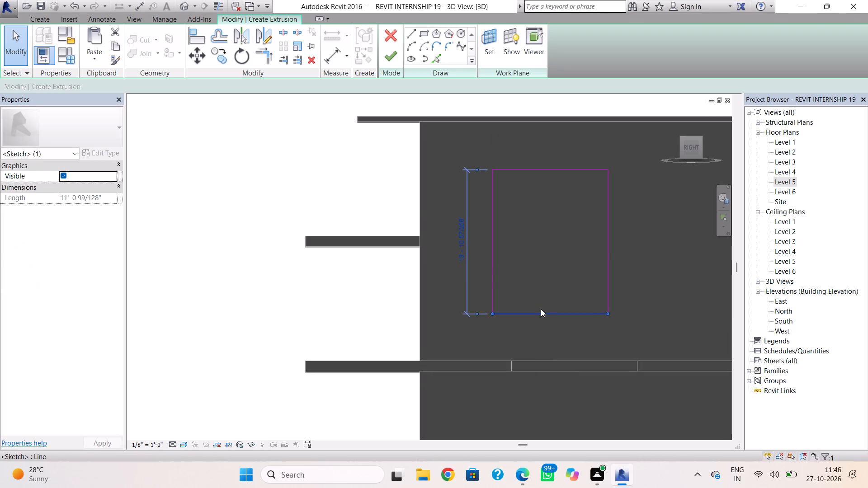
{"action": "key", "text": "Up"}
{"action": "key", "text": "Up"}
{"action": "key", "text": "Up"}
{"action": "key", "text": "Up"}
{"action": "key", "text": "Up"}
{"action": "key", "text": "Up"}
{"action": "key", "text": "Up"}
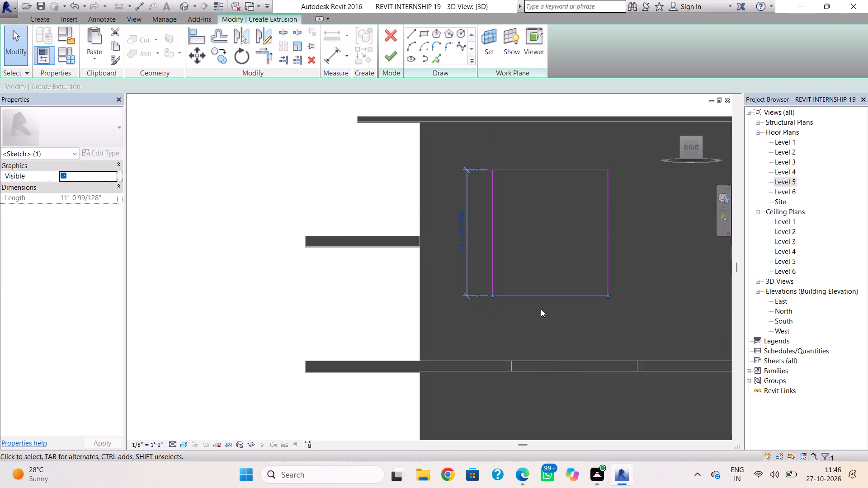
Nudge the outline's top line slightly upward, closer to the Level 5 roof.
{"action": "left_click", "coordinate": [577, 165]}
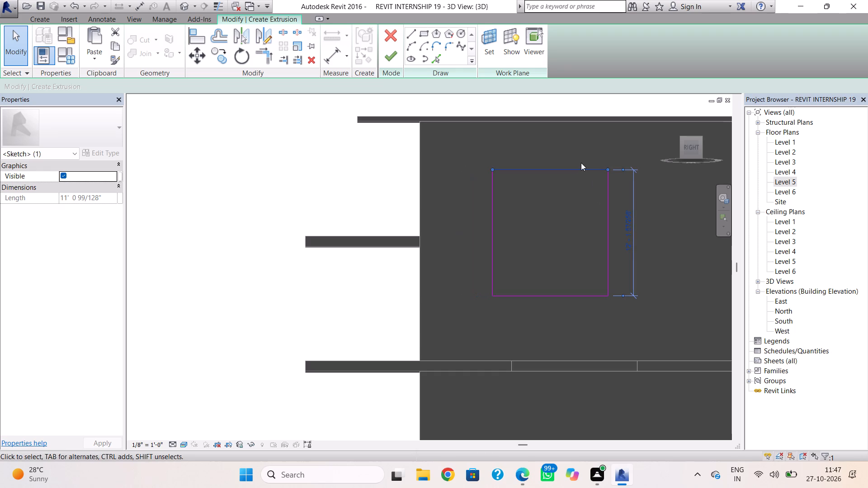
{"action": "key", "text": "Up"}
{"action": "key", "text": "Up"}
{"action": "key", "text": "Up"}
{"action": "key", "text": "Up"}
{"action": "key", "text": "Up"}
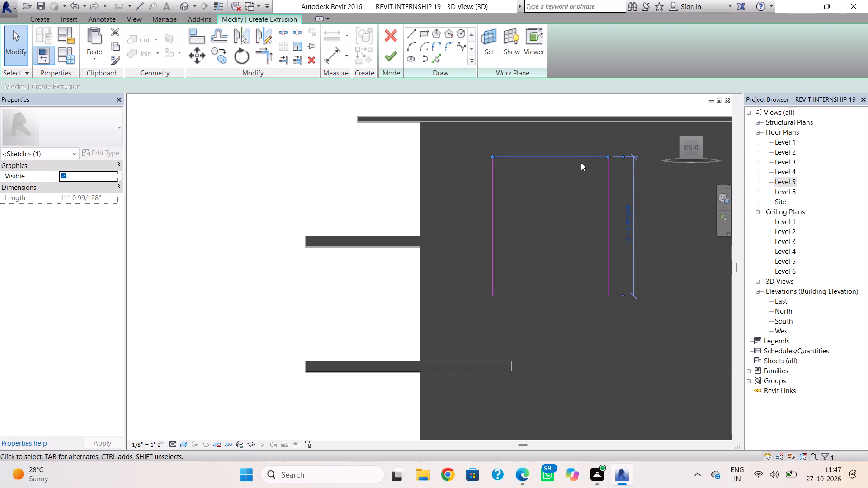
{"action": "key", "text": "Up"}
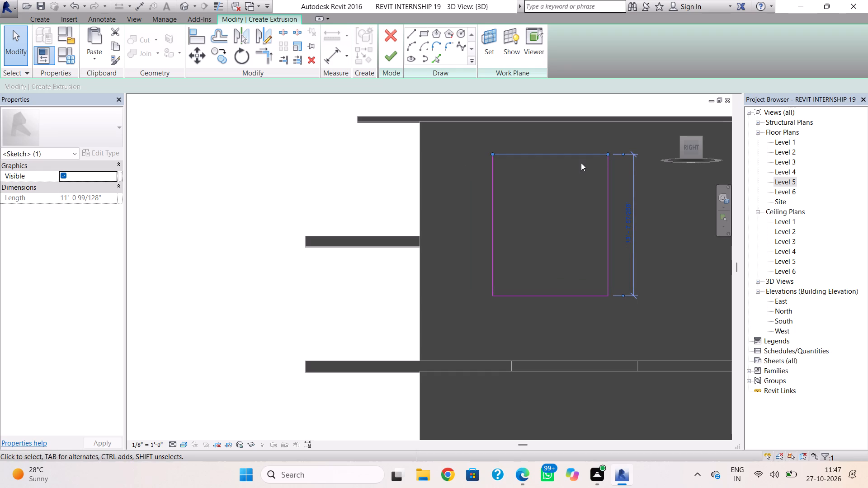
{"action": "left_click", "coordinate": [577, 297]}
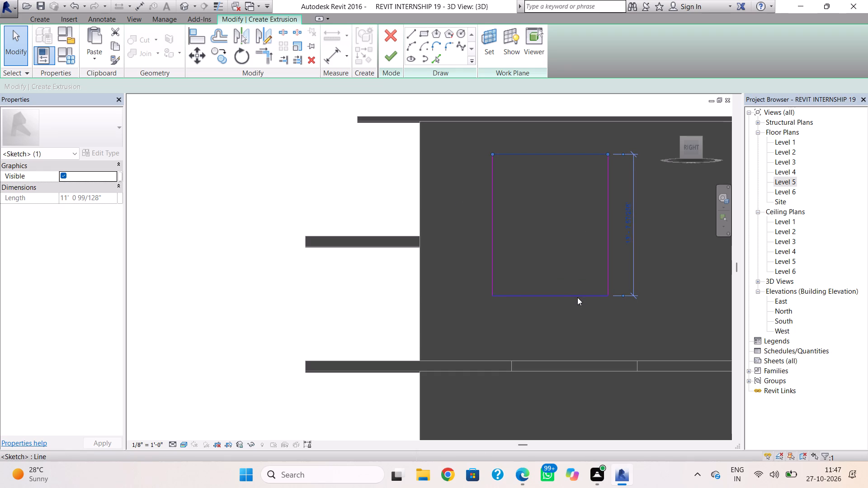
Nudge the outline's left vertical line inward by two increments to narrow the rectangle slightly.
{"action": "left_click", "coordinate": [496, 285]}
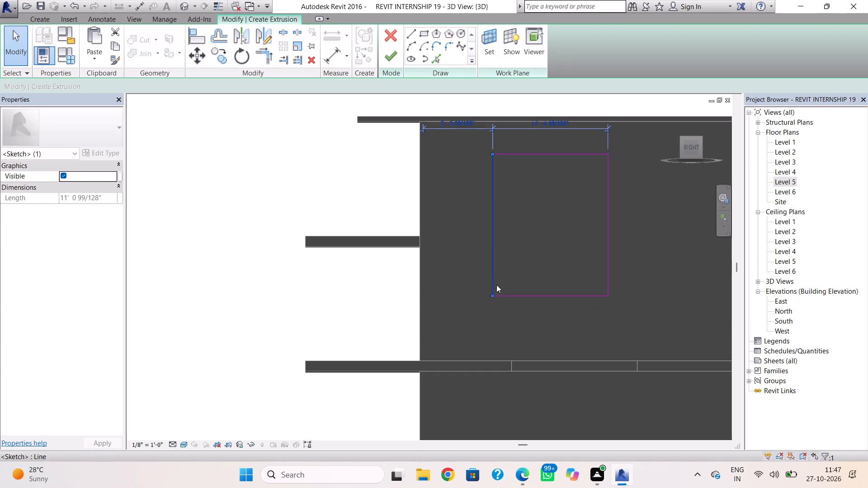
{"action": "key", "text": "Right"}
{"action": "key", "text": "Right"}
{"action": "key", "text": "Escape"}
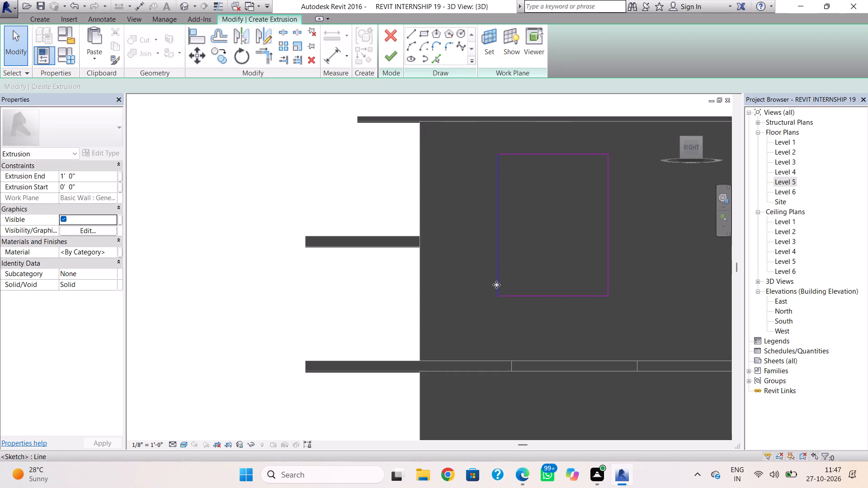
Sketch a second rectangle about 12' high inside the outline, leaving a narrow frame border all around.
{"action": "left_click", "coordinate": [427, 34]}
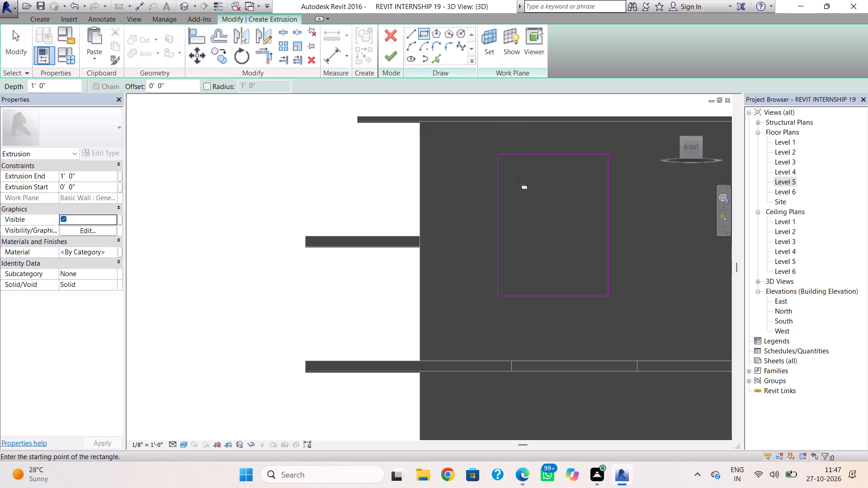
{"action": "left_click", "coordinate": [508, 164]}
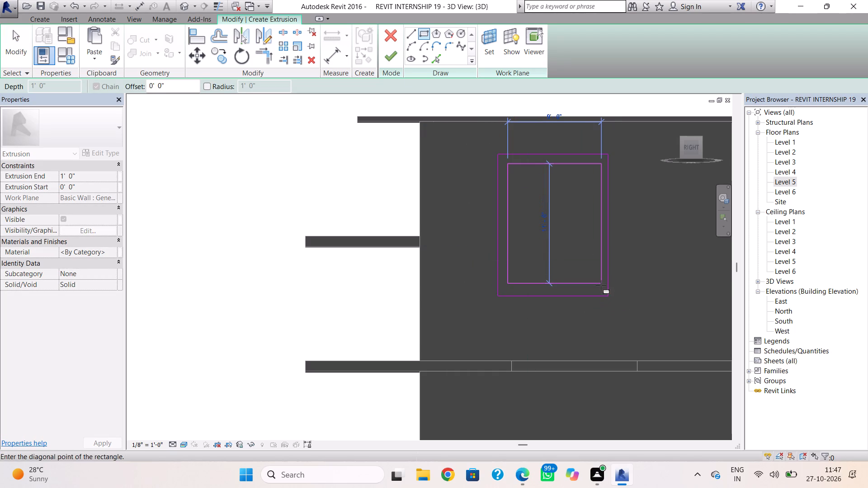
{"action": "scroll", "coordinate": [598, 289], "scroll_direction": "up", "scroll_amount": 1}
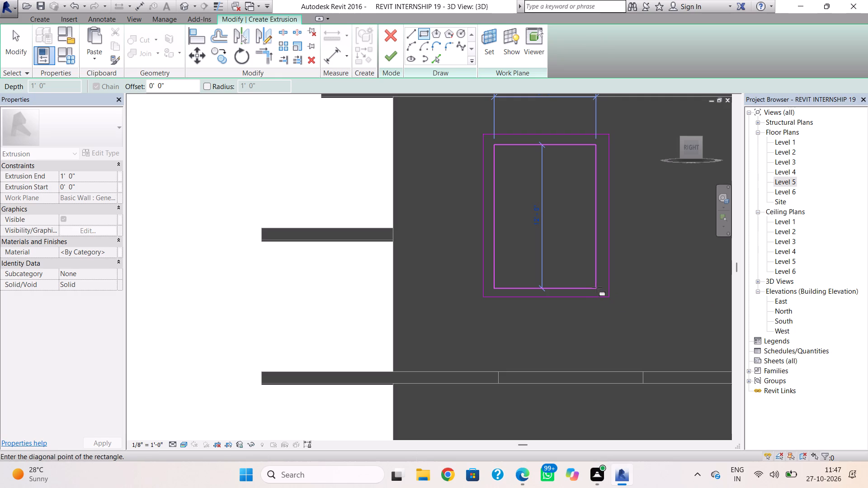
{"action": "left_click", "coordinate": [597, 287]}
{"action": "key", "text": "Escape"}
{"action": "key", "text": "Escape"}
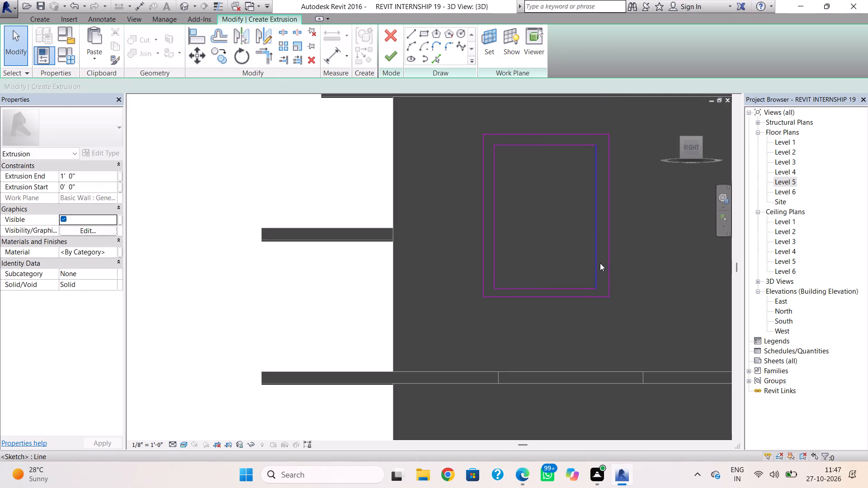
Widen the inner rectangle by nudging its right and left vertical lines outward one increment each.
{"action": "left_click", "coordinate": [600, 263]}
{"action": "key", "text": "Right"}
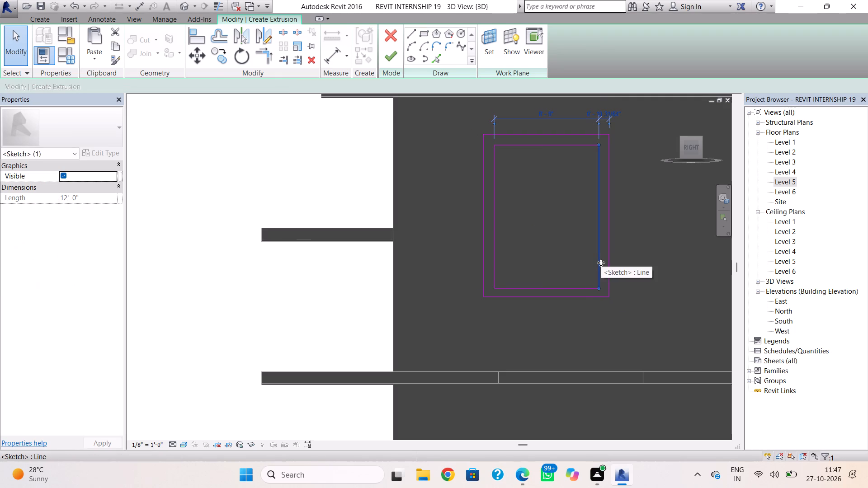
{"action": "key", "text": "Escape"}
{"action": "left_click", "coordinate": [496, 257]}
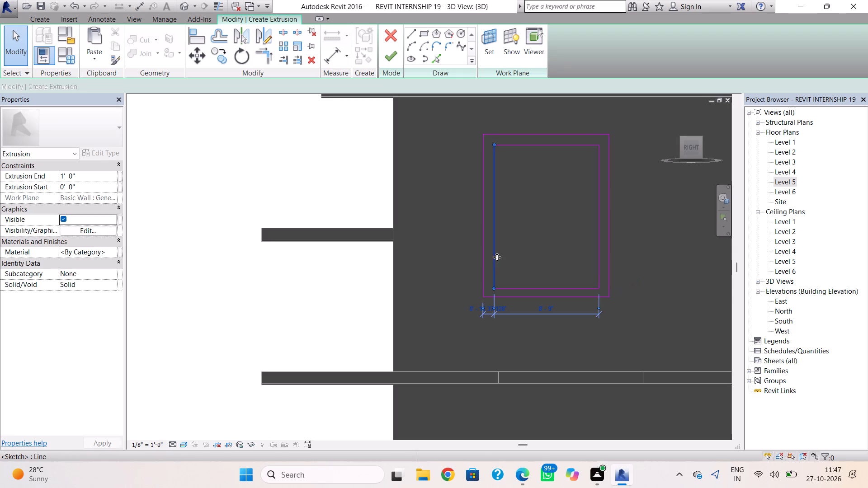
{"action": "key", "text": "Left"}
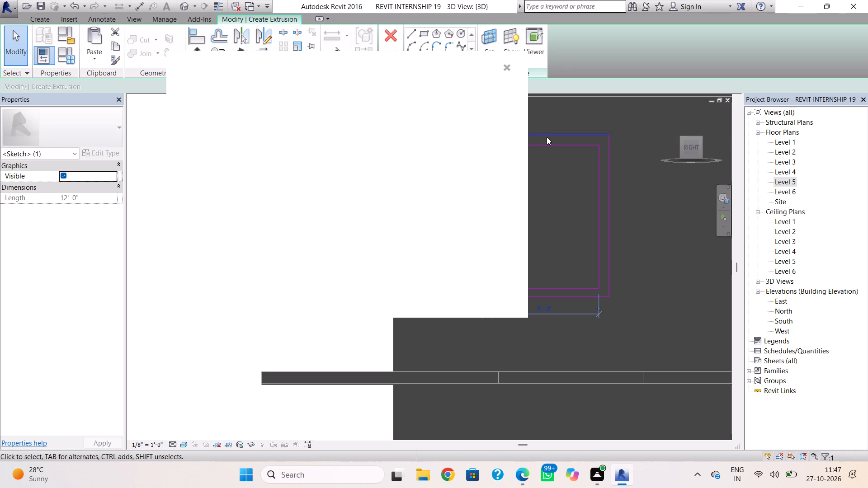
Nudge the inner rectangle's left vertical line inward by one increment to even out the frame border.
{"action": "left_click", "coordinate": [511, 68]}
{"action": "left_click", "coordinate": [504, 66]}
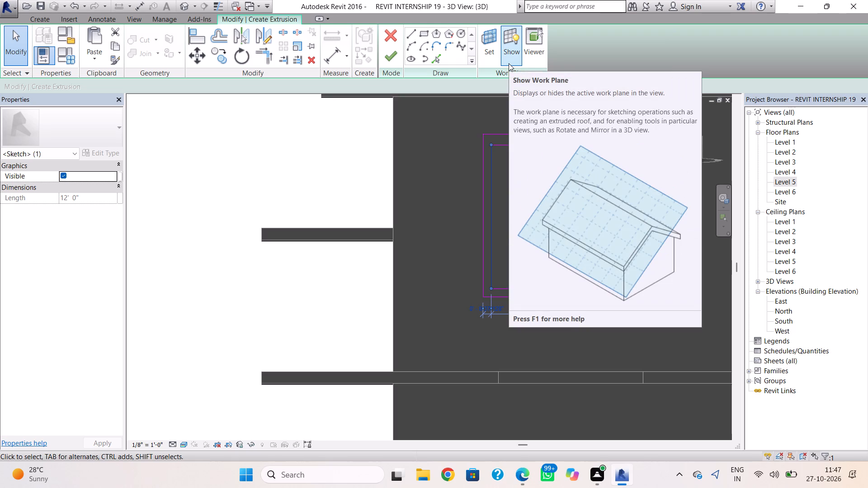
{"action": "key", "text": "Escape"}
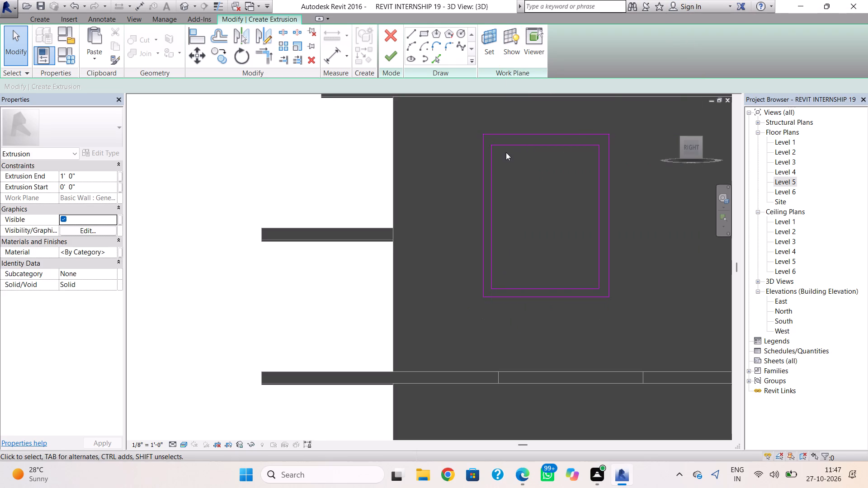
{"action": "scroll", "coordinate": [508, 166], "scroll_direction": "up", "scroll_amount": 4}
{"action": "left_click", "coordinate": [476, 196]}
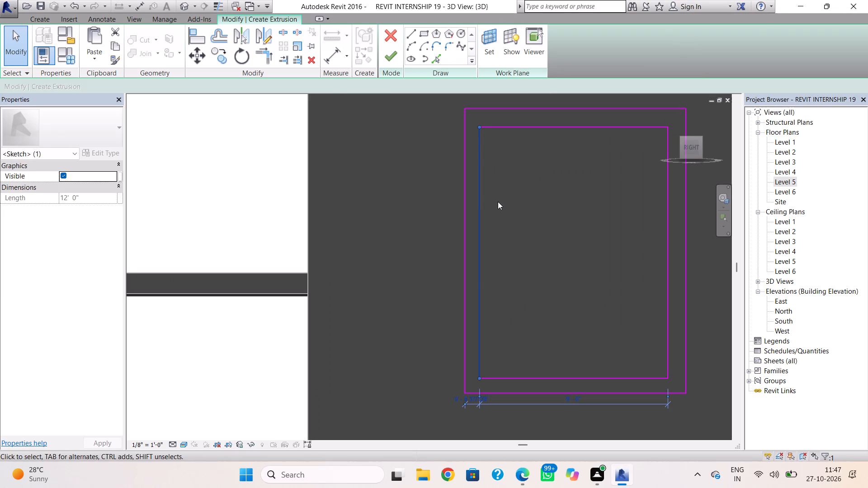
{"action": "key", "text": "Right"}
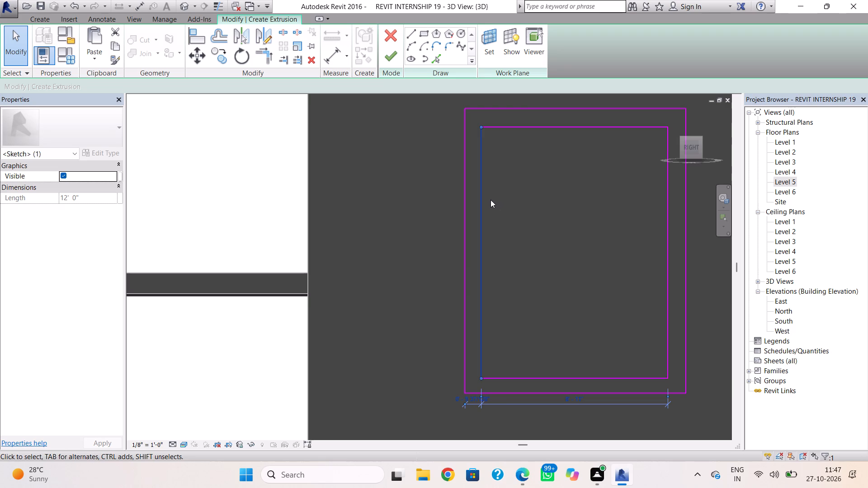
{"action": "key", "text": "Escape"}
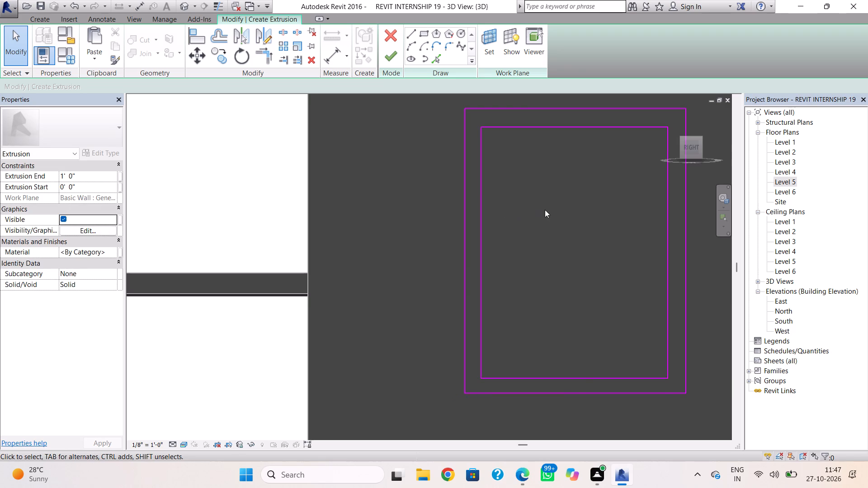
Finish the frame sketch as a 1' 0" deep extrusion and complete the in-place wall model.
{"action": "middle_click_drag", "start_coordinate": [558, 215], "coordinate": [451, 225]}
{"action": "scroll", "coordinate": [558, 215], "scroll_direction": "down", "scroll_amount": 1}
{"action": "left_click", "coordinate": [396, 60]}
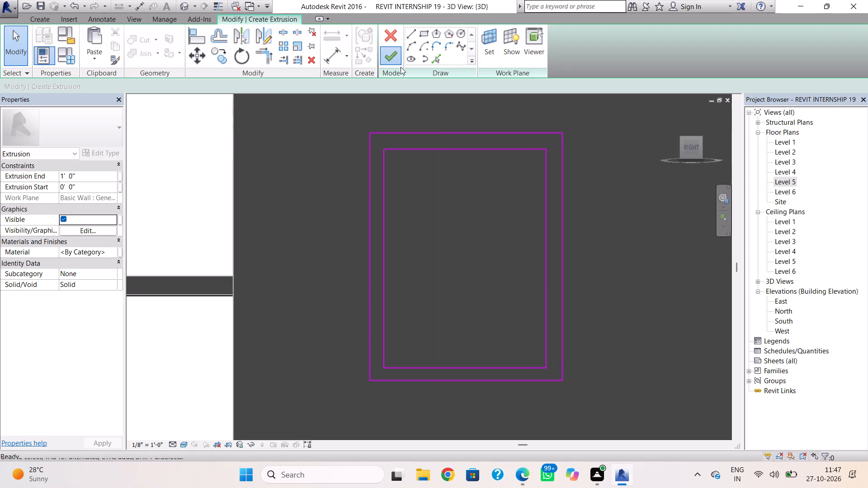
{"action": "right_click_drag", "start_coordinate": [410, 202], "coordinate": [497, 258], "text": "shift"}
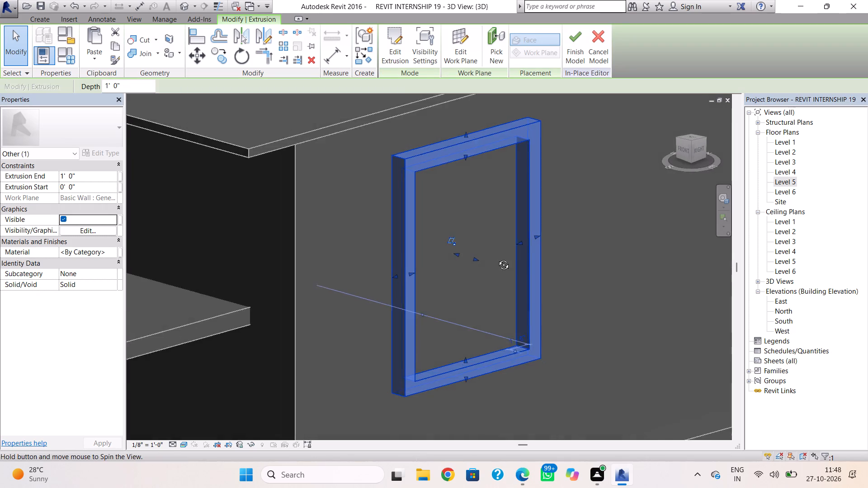
{"action": "right_click_drag", "start_coordinate": [497, 258], "coordinate": [499, 275], "text": "shift"}
{"action": "key", "text": "Escape"}
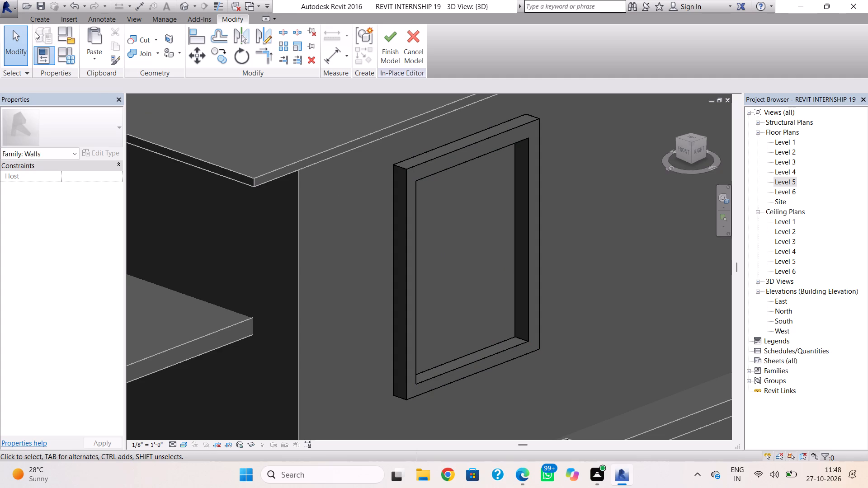
{"action": "left_click", "coordinate": [54, 20]}
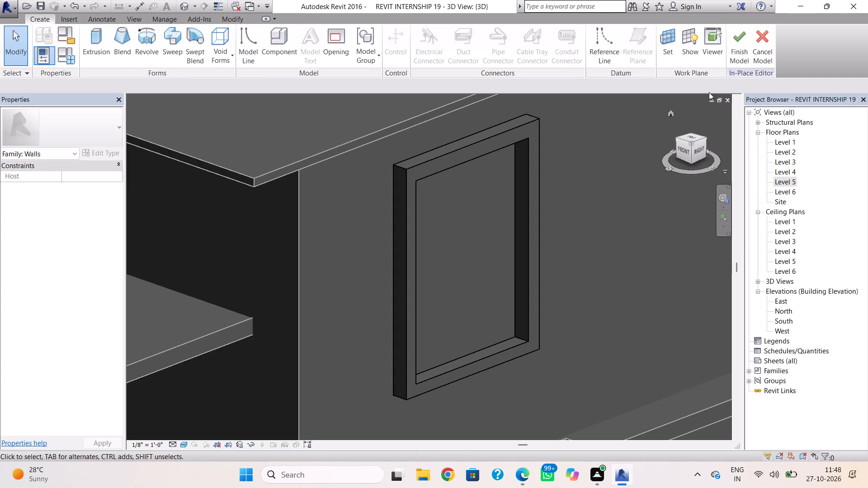
{"action": "left_click", "coordinate": [739, 40]}
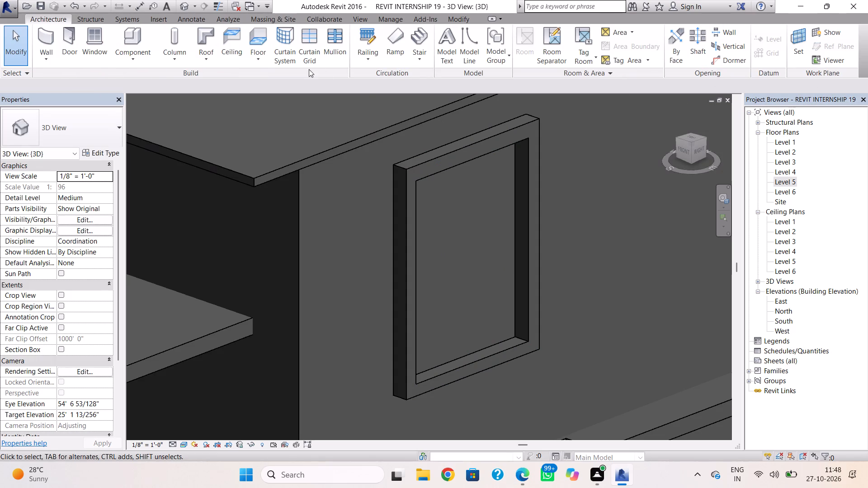
Start placing a window and save the project.
{"action": "left_click", "coordinate": [100, 42]}
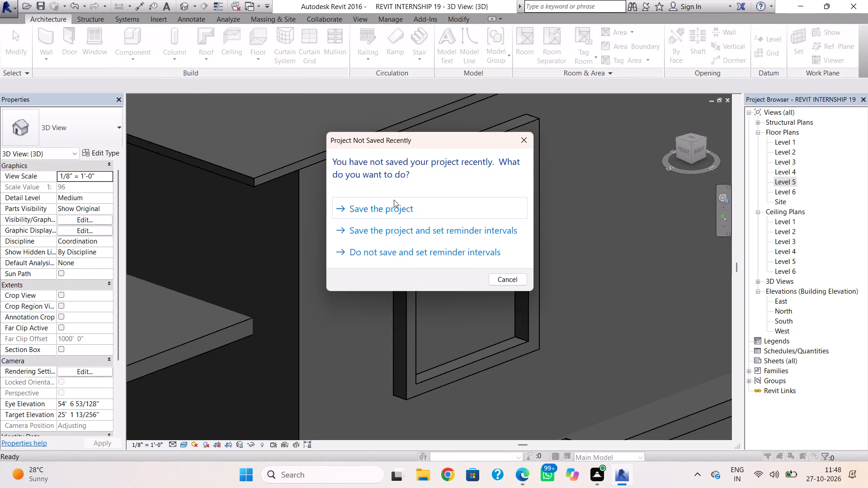
{"action": "left_click", "coordinate": [390, 205]}
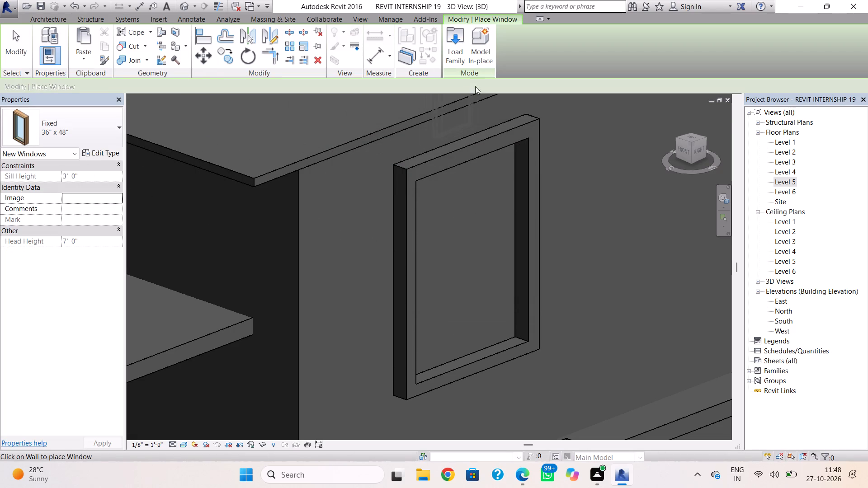
Load the Casement Dbl with Trim family from the US Imperial Windows library.
{"action": "left_click", "coordinate": [462, 48]}
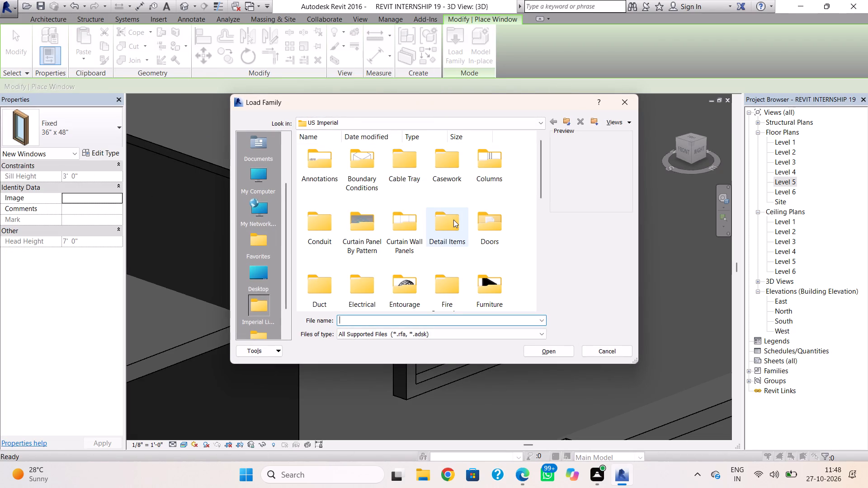
{"action": "scroll", "coordinate": [453, 216], "scroll_direction": "down", "scroll_amount": 6}
{"action": "double_click", "coordinate": [390, 282]}
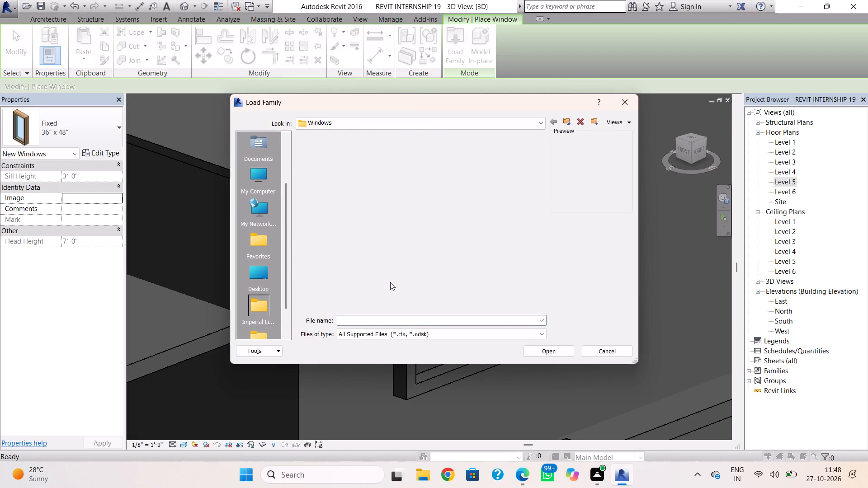
{"action": "scroll", "coordinate": [432, 250], "scroll_direction": "down", "scroll_amount": 1}
{"action": "scroll", "coordinate": [432, 250], "scroll_direction": "up", "scroll_amount": 2}
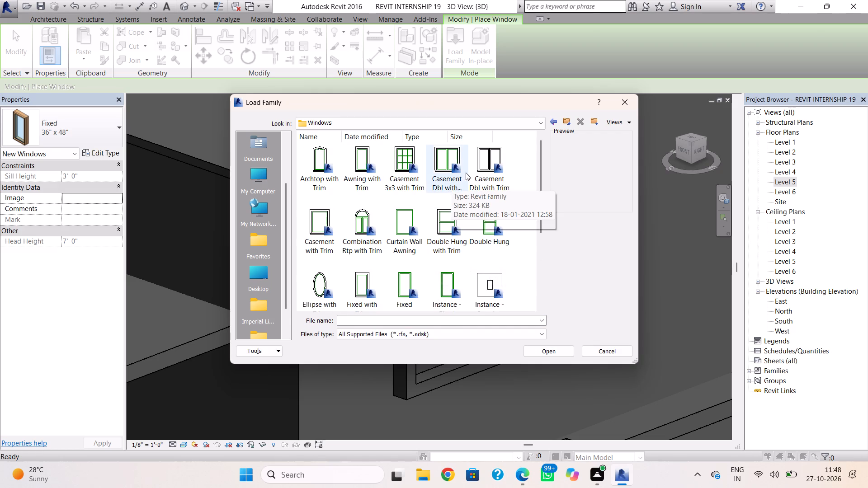
{"action": "left_click", "coordinate": [481, 169]}
{"action": "left_click", "coordinate": [552, 350]}
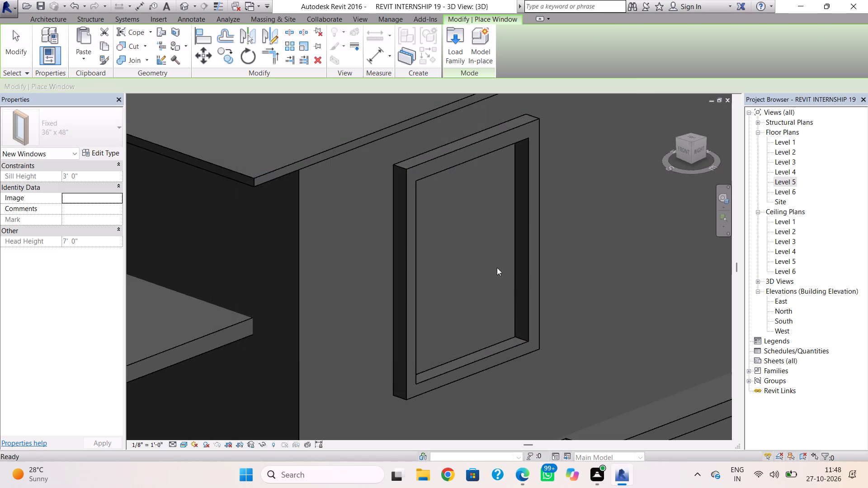
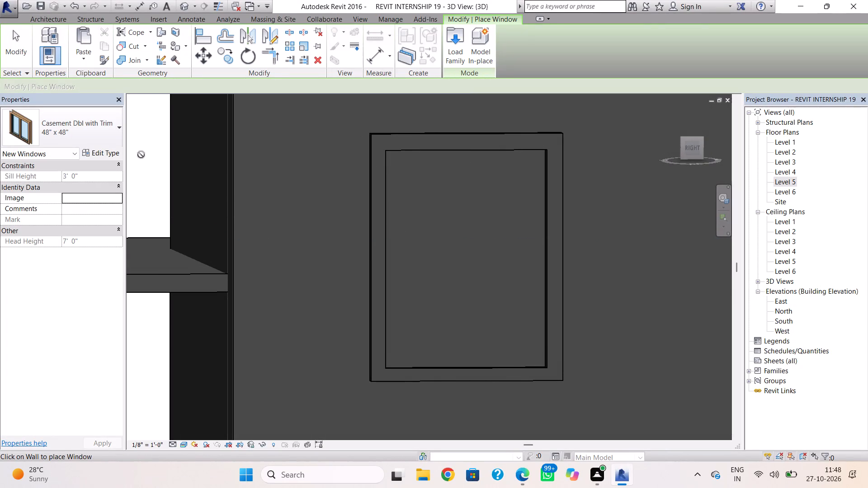
Pick the Casement Dbl with Trim 48" x 48" window type and set its width and height to 5' 0" each.
{"action": "left_click", "coordinate": [109, 134]}
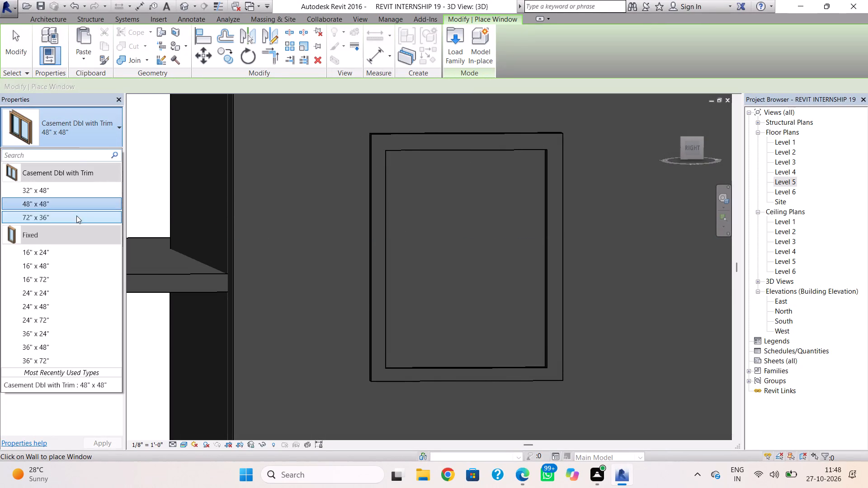
{"action": "left_click", "coordinate": [76, 216]}
{"action": "left_click", "coordinate": [100, 136]}
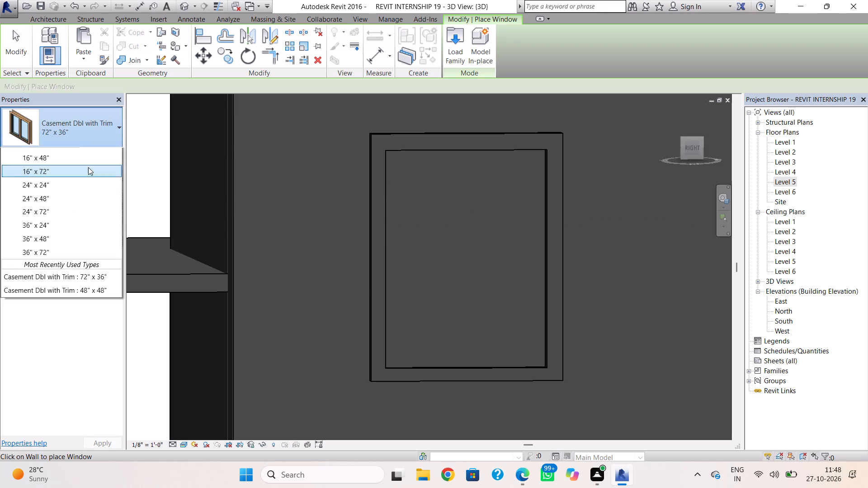
{"action": "left_click", "coordinate": [71, 208]}
{"action": "left_click", "coordinate": [104, 159]}
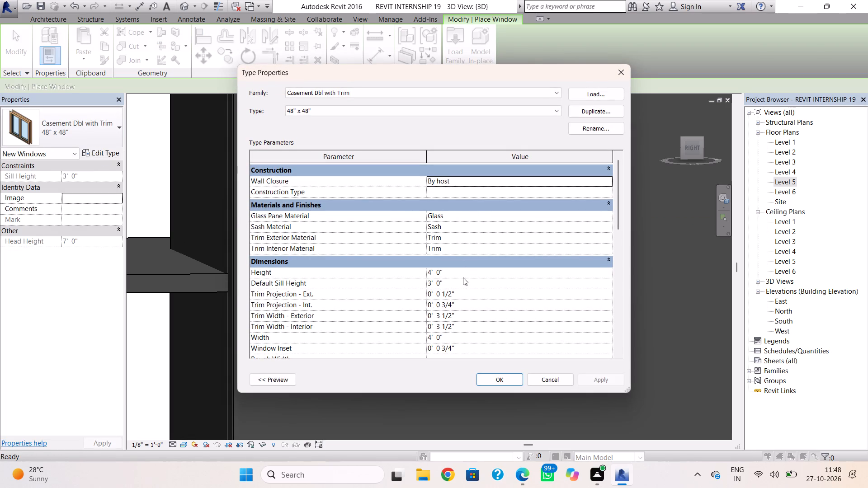
{"action": "left_click", "coordinate": [456, 278]}
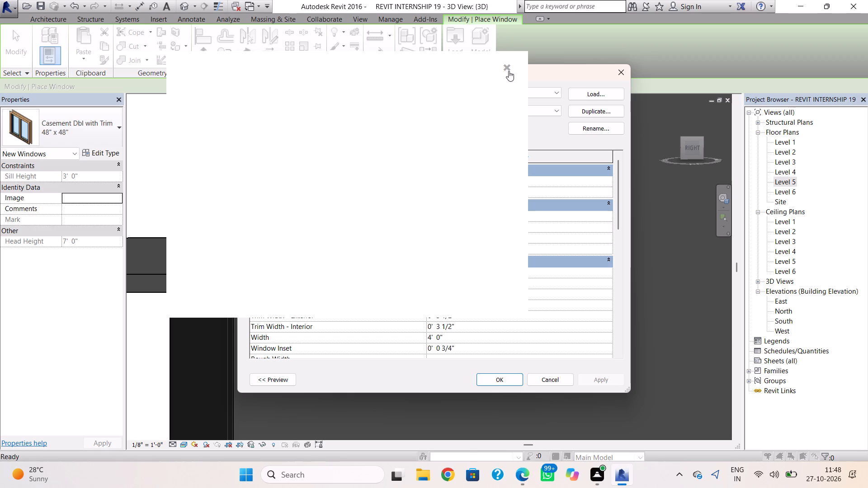
{"action": "left_click", "coordinate": [509, 71]}
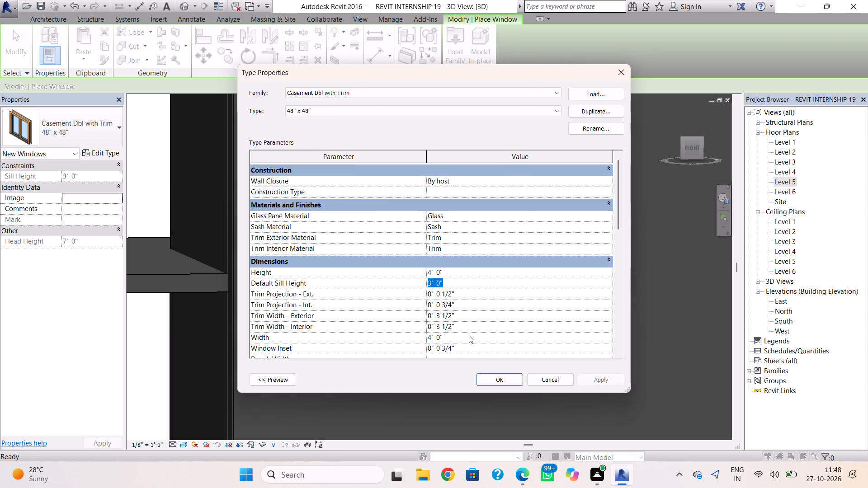
{"action": "left_click", "coordinate": [468, 335]}
{"action": "type", "text": "5'"}
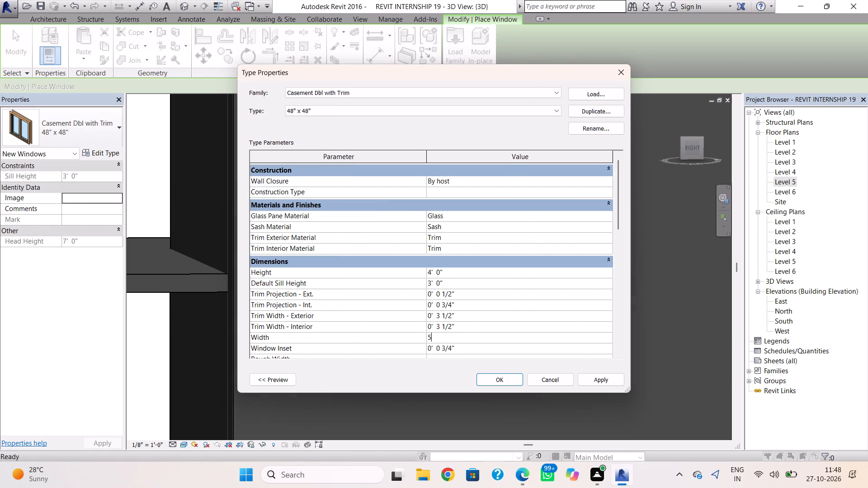
{"action": "key", "text": "Return"}
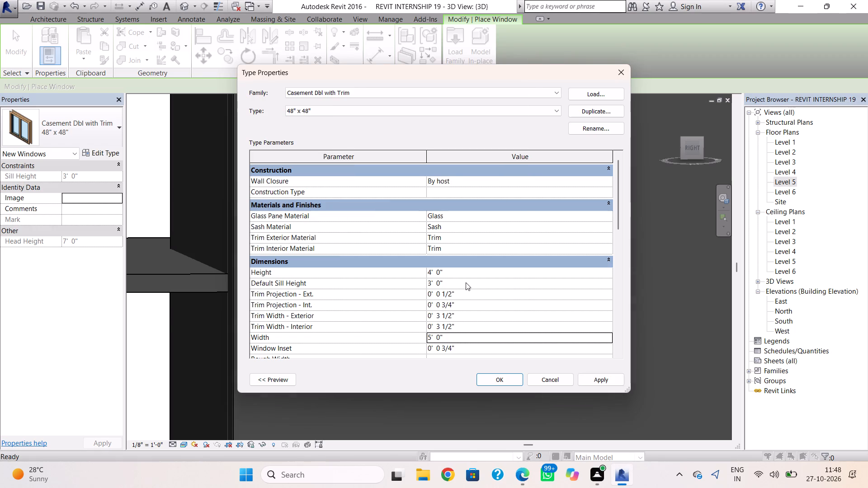
{"action": "left_click", "coordinate": [466, 274]}
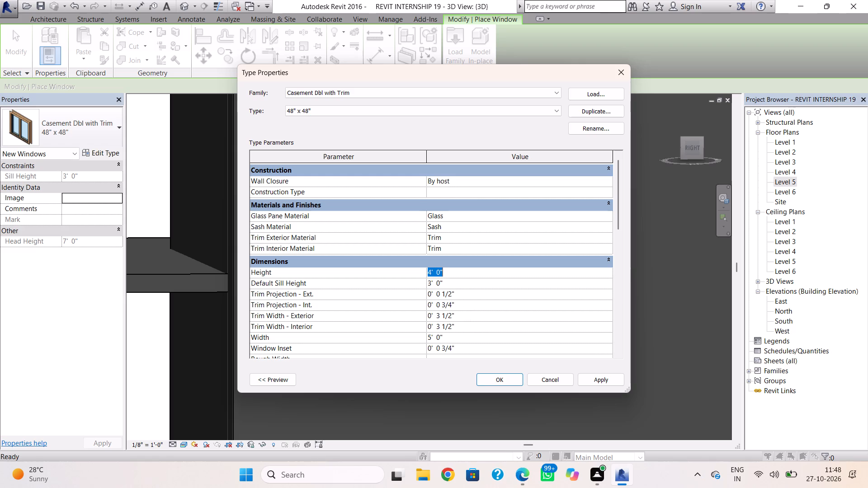
{"action": "type", "text": "5'"}
{"action": "key", "text": "Return"}
{"action": "left_click", "coordinate": [491, 377]}
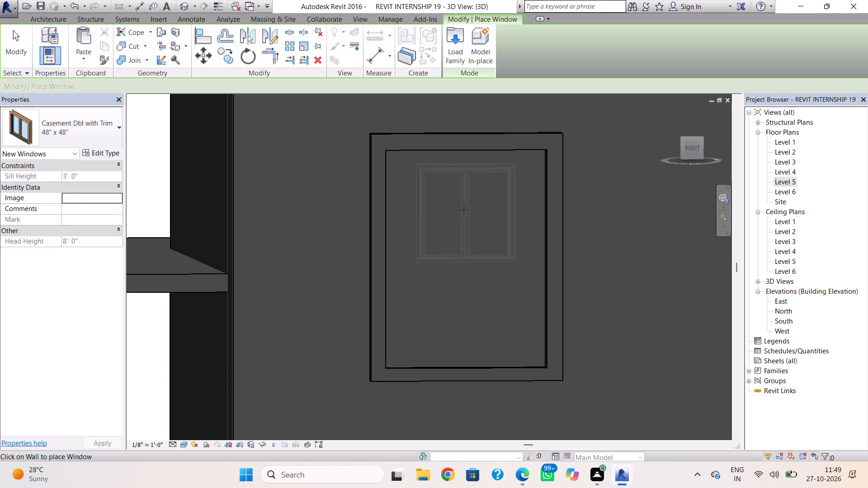
Place one casement window on the wall inside the upper part of the raised rectangular frame.
{"action": "left_click", "coordinate": [464, 210]}
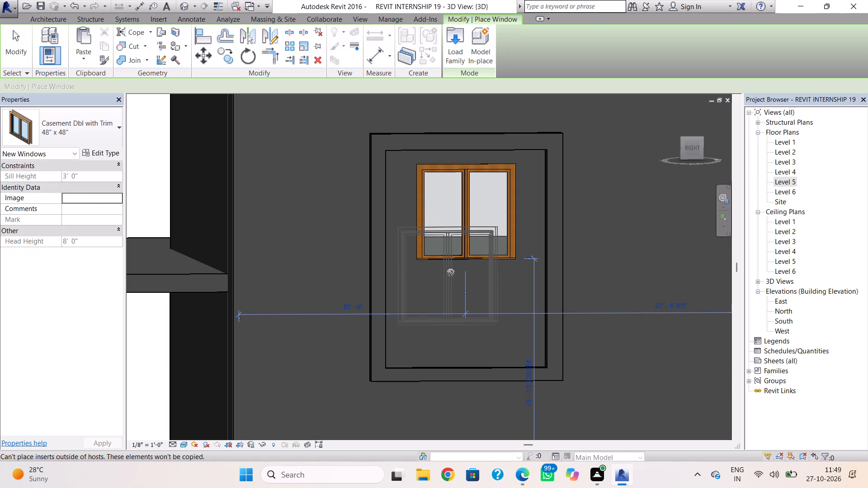
{"action": "key", "text": "Escape"}
{"action": "key", "text": "Escape"}
{"action": "key", "text": "Escape"}
Narrow the frame around the window, fitting its inner side and top edges to the window and pulling both outer side edges inward.
{"action": "left_click", "coordinate": [385, 307]}
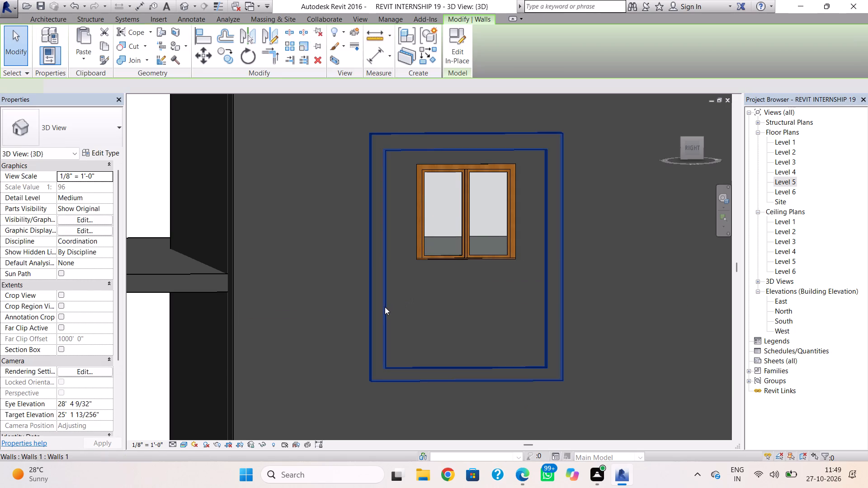
{"action": "left_click_drag", "start_coordinate": [391, 258], "coordinate": [404, 257]}
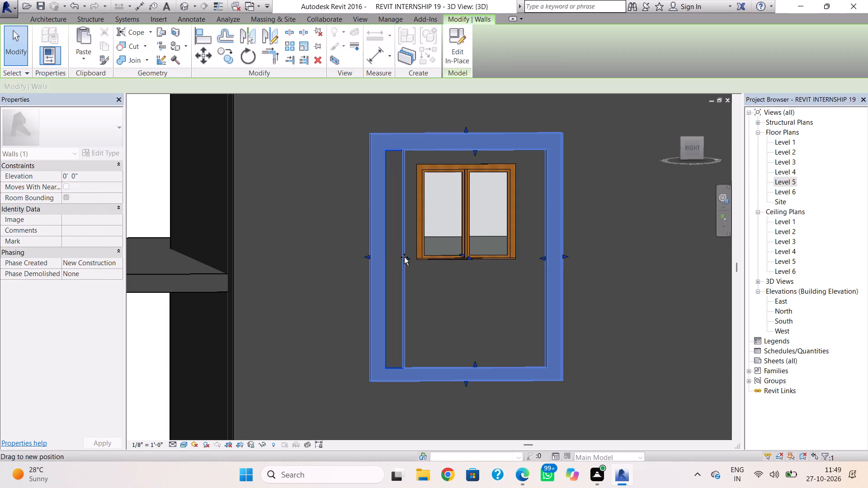
{"action": "left_click_drag", "start_coordinate": [404, 257], "coordinate": [414, 262]}
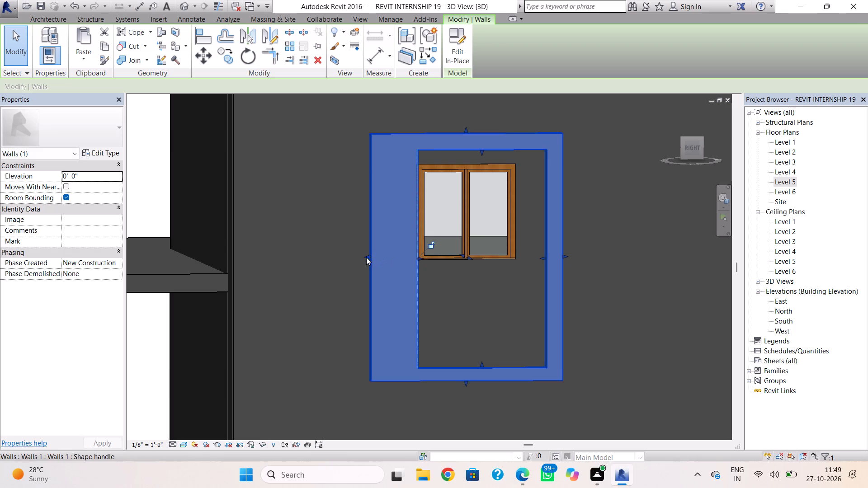
{"action": "left_click_drag", "start_coordinate": [366, 257], "coordinate": [399, 267]}
{"action": "left_click_drag", "start_coordinate": [481, 153], "coordinate": [481, 159]}
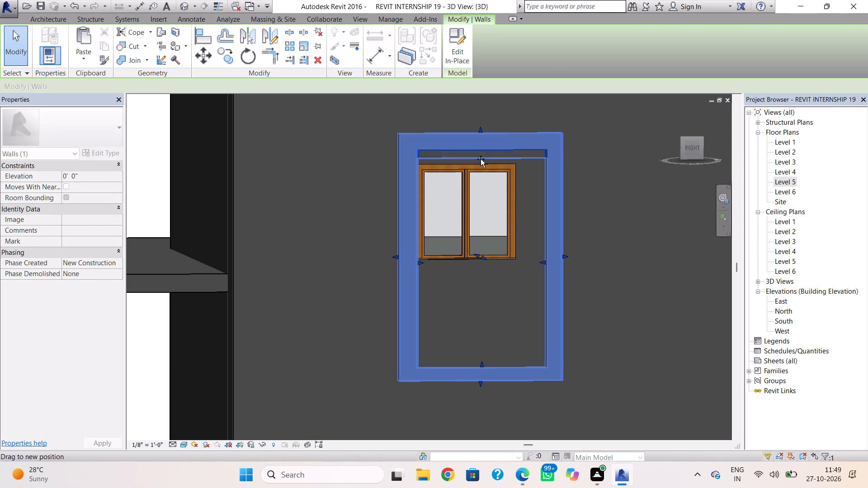
{"action": "left_click_drag", "start_coordinate": [481, 159], "coordinate": [481, 162]}
{"action": "left_click_drag", "start_coordinate": [540, 264], "coordinate": [513, 272]}
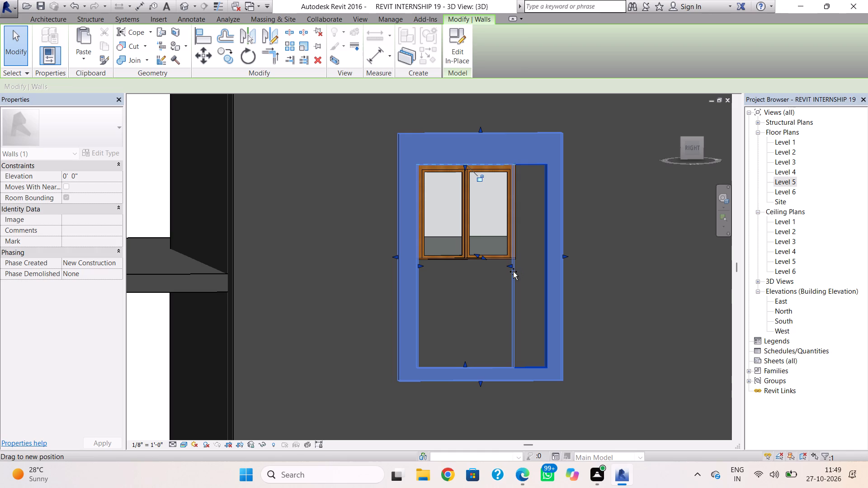
{"action": "left_click_drag", "start_coordinate": [513, 272], "coordinate": [516, 272]}
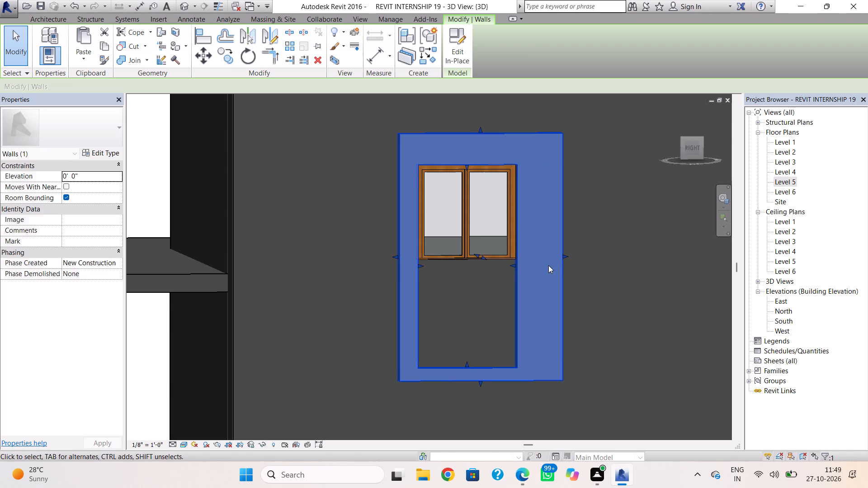
{"action": "left_click_drag", "start_coordinate": [570, 255], "coordinate": [535, 267]}
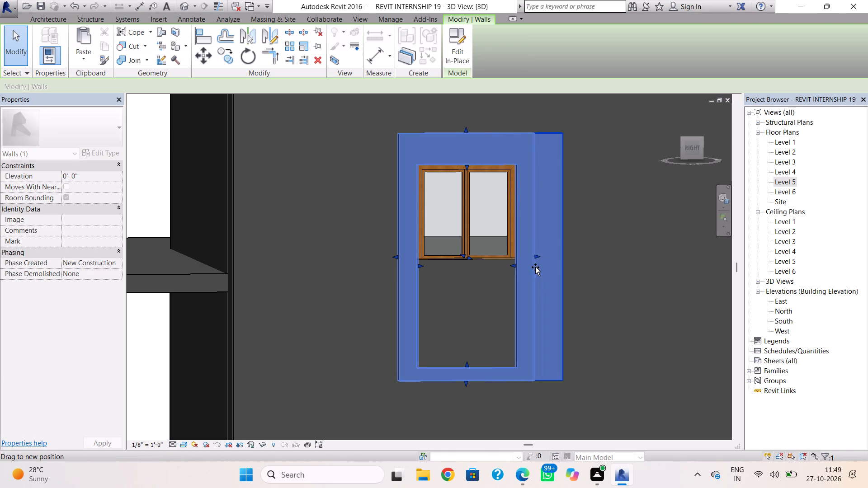
{"action": "left_click_drag", "start_coordinate": [535, 267], "coordinate": [537, 269]}
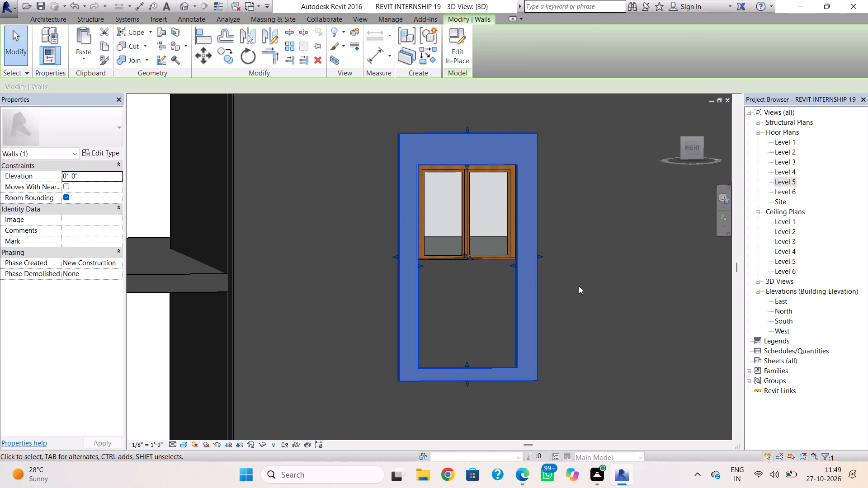
{"action": "left_click", "coordinate": [579, 286]}
Widen the frame's left side slightly outward, keeping its inner left edge aligned with the window's side.
{"action": "right_click_drag", "start_coordinate": [503, 296], "coordinate": [592, 349], "text": "shift"}
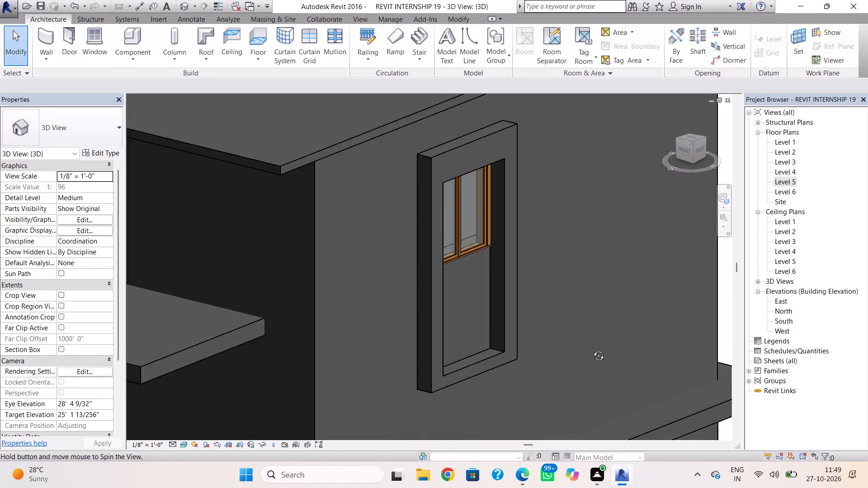
{"action": "right_click_drag", "start_coordinate": [592, 349], "coordinate": [586, 306], "text": "shift"}
{"action": "left_click", "coordinate": [481, 254]}
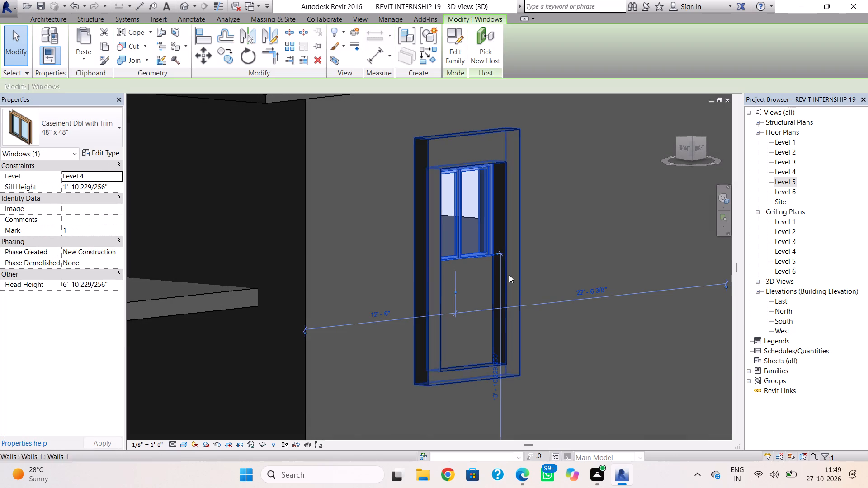
{"action": "right_click_drag", "start_coordinate": [607, 278], "coordinate": [520, 263], "text": "shift"}
{"action": "left_click", "coordinate": [412, 286]}
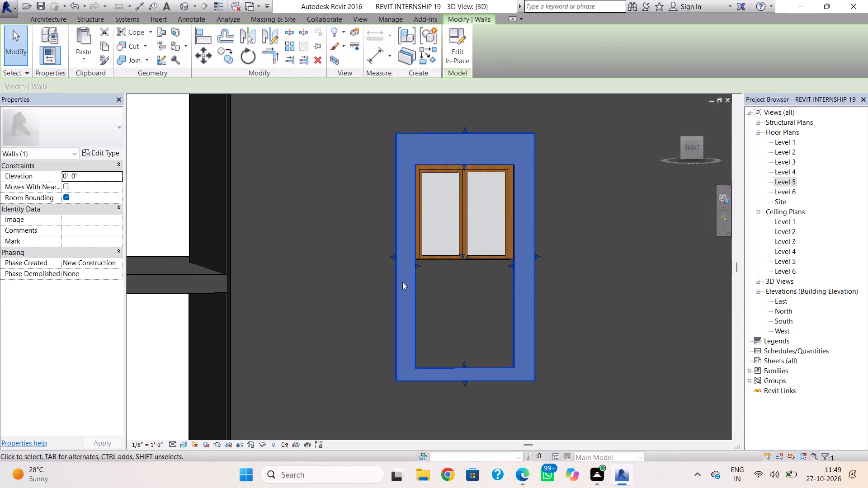
{"action": "left_click", "coordinate": [392, 257]}
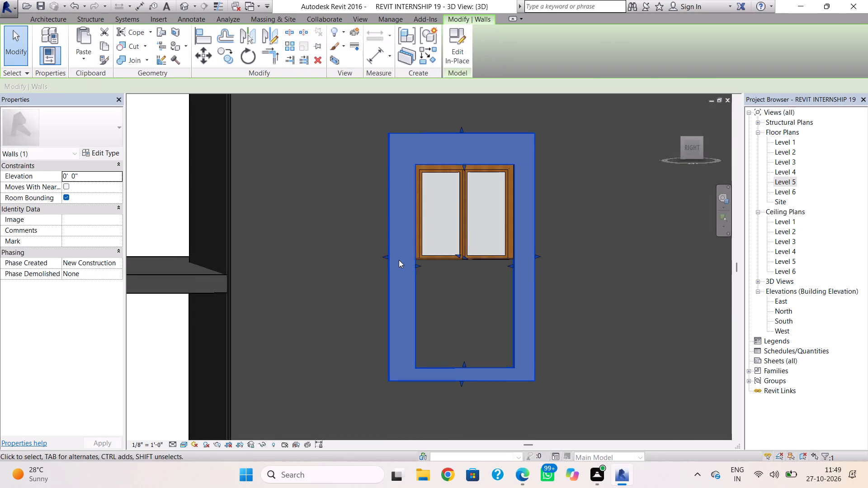
{"action": "left_click_drag", "start_coordinate": [421, 266], "coordinate": [410, 267]}
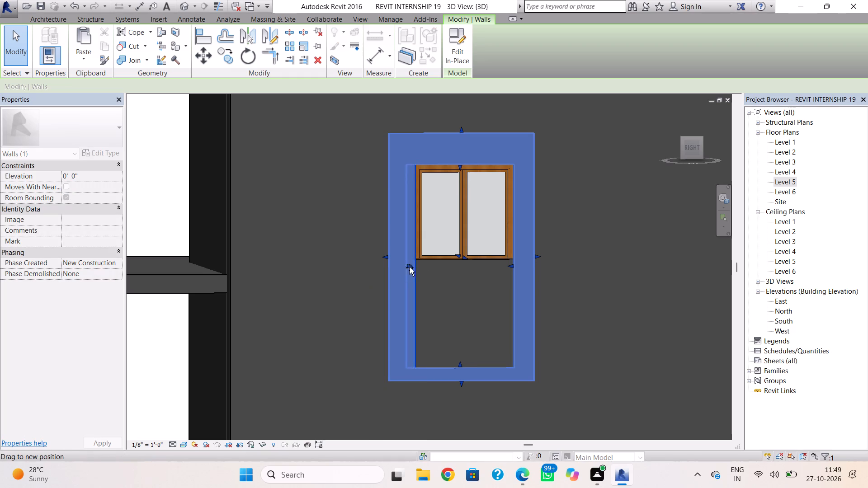
{"action": "left_click_drag", "start_coordinate": [410, 267], "coordinate": [416, 270]}
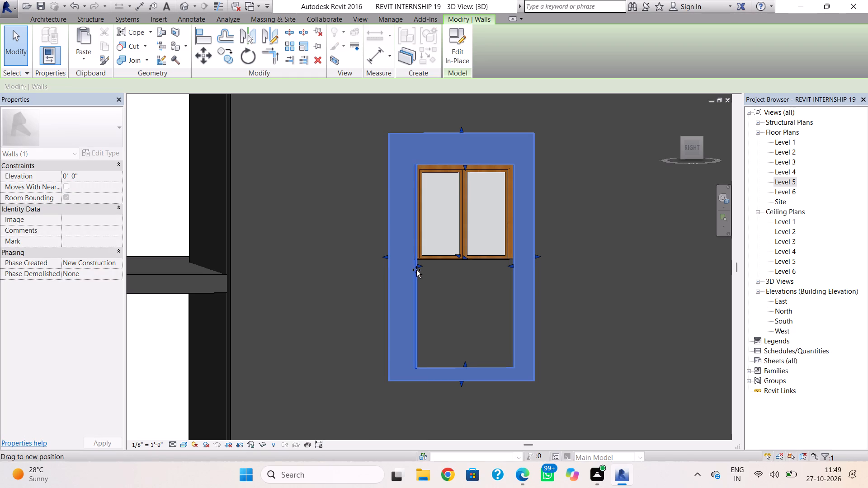
{"action": "left_click_drag", "start_coordinate": [416, 270], "coordinate": [416, 270]}
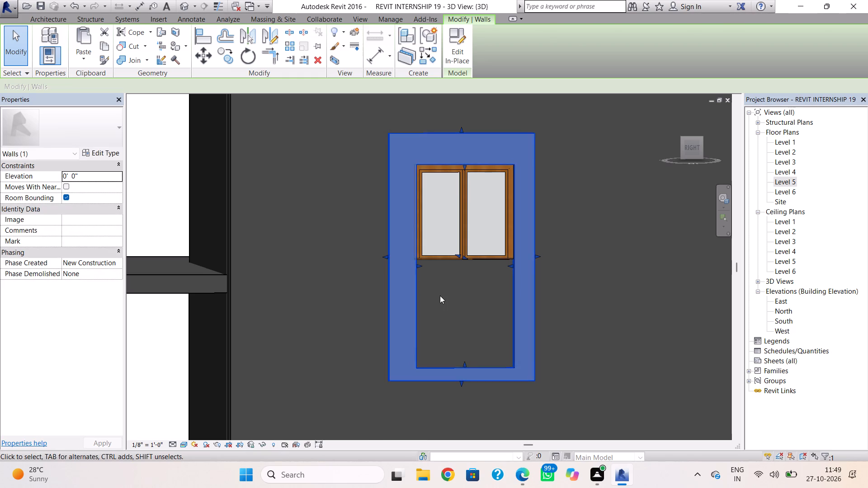
{"action": "key", "text": "Escape"}
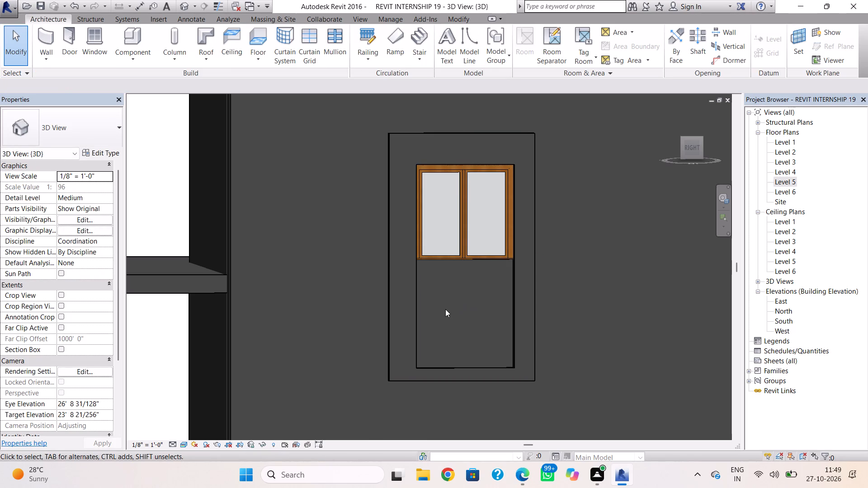
Examine the notched roof edge below the window in 3D and in the Level 5 and Level 3 floor plans.
{"action": "scroll", "coordinate": [427, 290], "scroll_direction": "down", "scroll_amount": 1}
{"action": "middle_click_drag", "start_coordinate": [427, 290], "coordinate": [437, 241]}
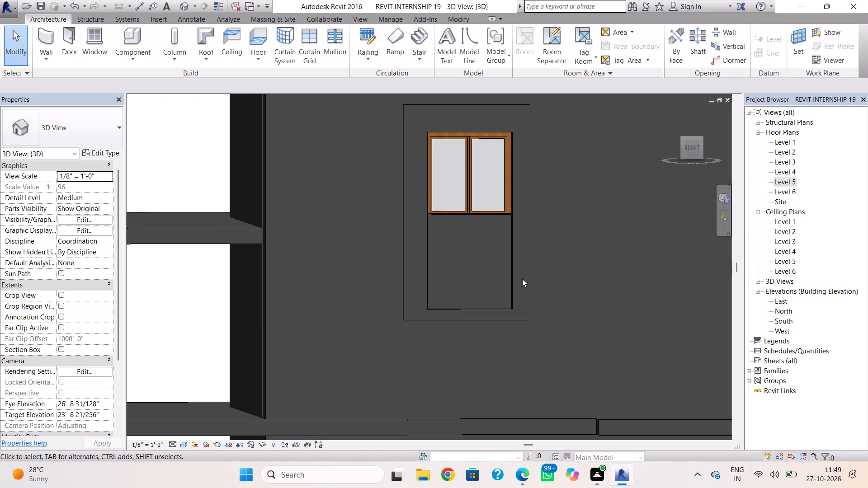
{"action": "scroll", "coordinate": [481, 291], "scroll_direction": "down", "scroll_amount": 1}
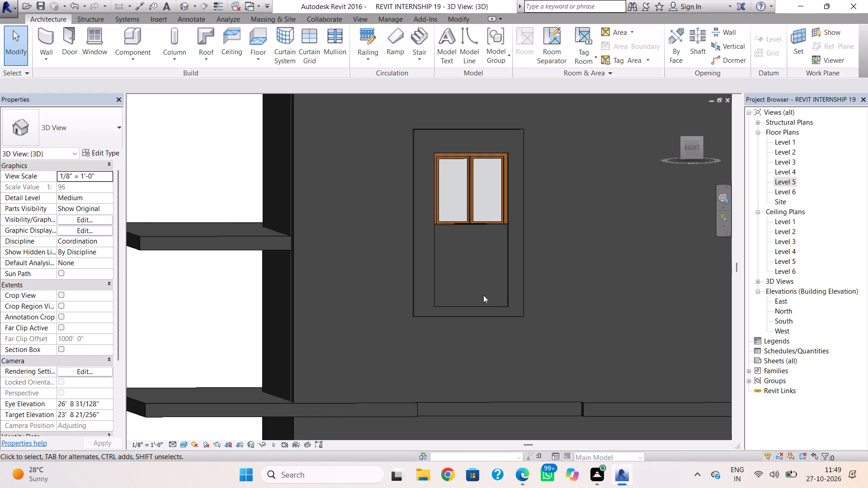
{"action": "right_click_drag", "start_coordinate": [477, 301], "coordinate": [508, 389], "text": "shift"}
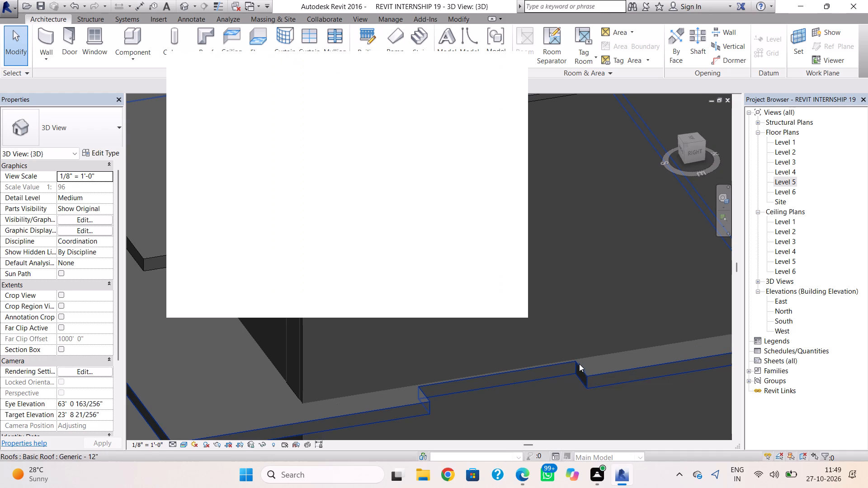
{"action": "left_click", "coordinate": [504, 67]}
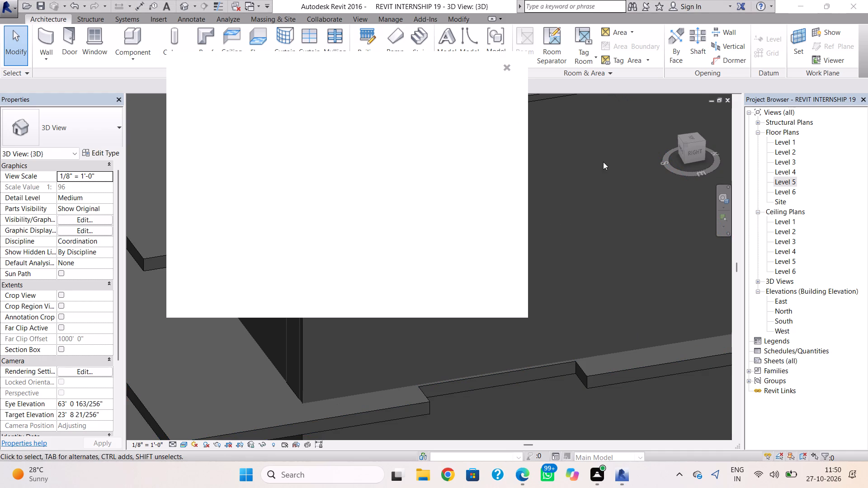
{"action": "double_click", "coordinate": [792, 183]}
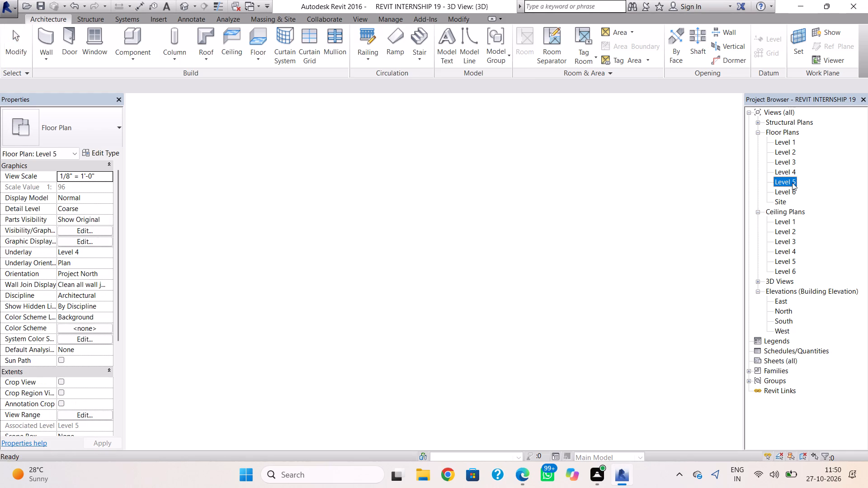
{"action": "scroll", "coordinate": [669, 246], "scroll_direction": "down", "scroll_amount": 2}
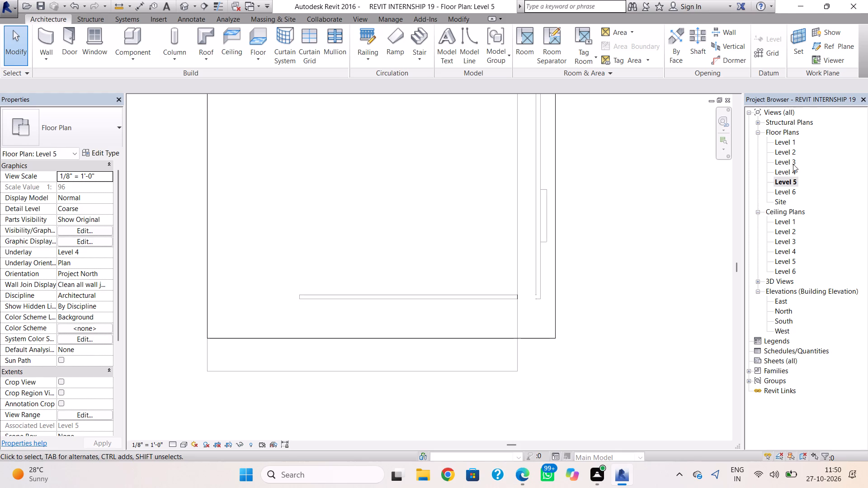
{"action": "double_click", "coordinate": [793, 164]}
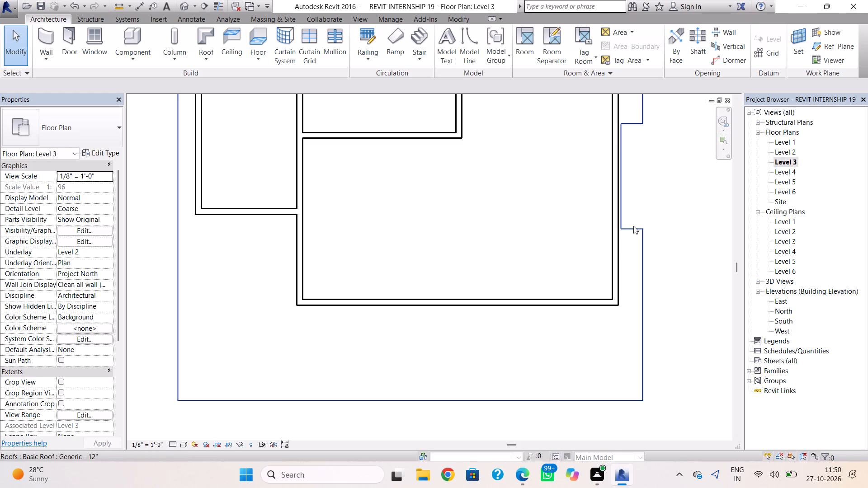
{"action": "middle_click_drag", "start_coordinate": [635, 206], "coordinate": [547, 303]}
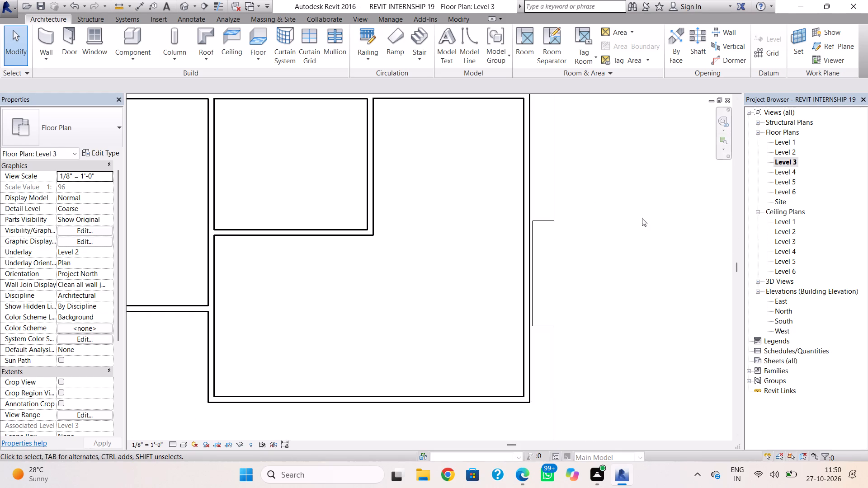
Examine the roof edge beside the framed window in the Level 4 and Level 5 floor plans and in 3D.
{"action": "double_click", "coordinate": [791, 173]}
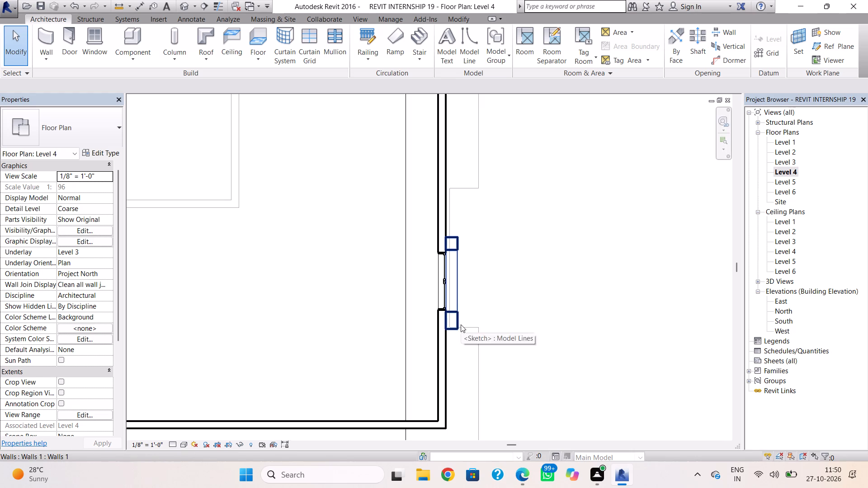
{"action": "left_click", "coordinate": [466, 327]}
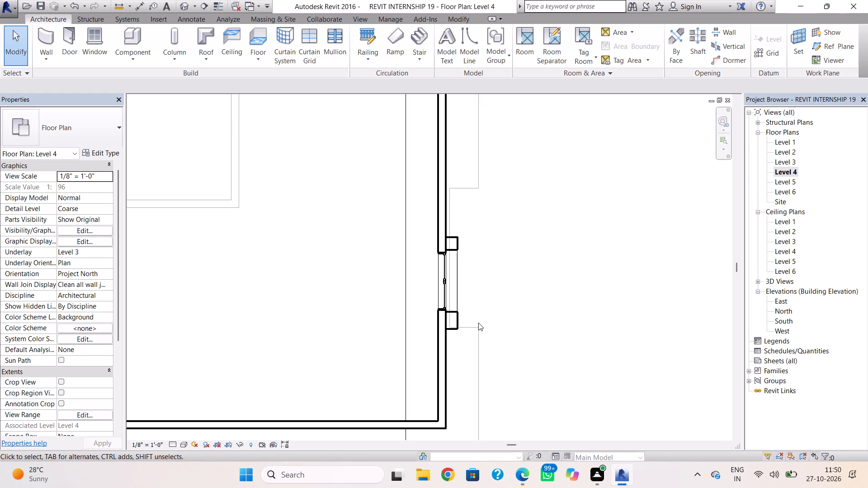
{"action": "left_click", "coordinate": [466, 193]}
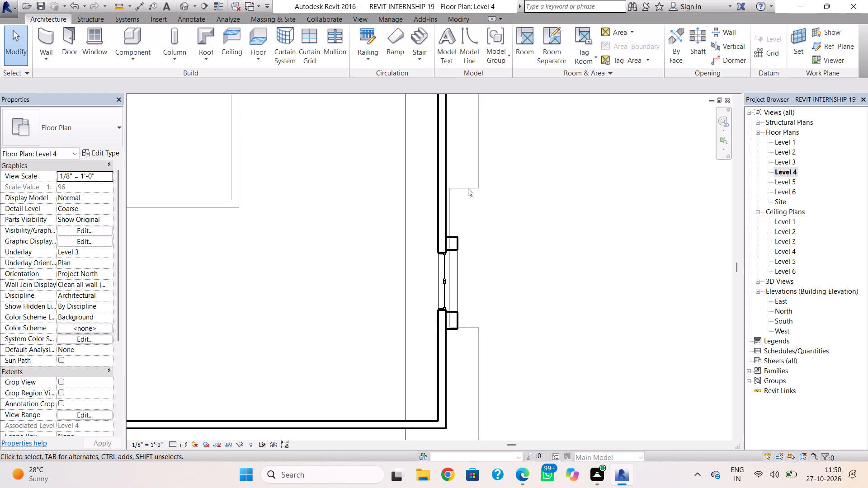
{"action": "double_click", "coordinate": [469, 187]}
{"action": "double_click", "coordinate": [784, 181]}
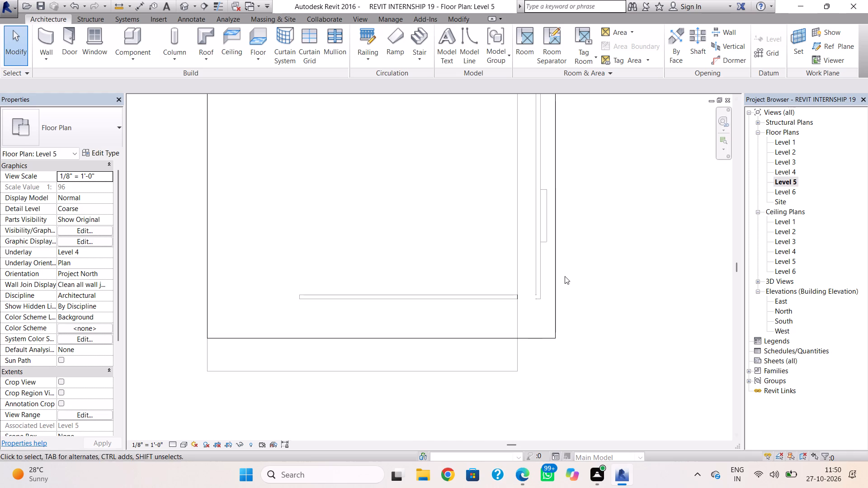
{"action": "middle_click_drag", "start_coordinate": [550, 234], "coordinate": [527, 275]}
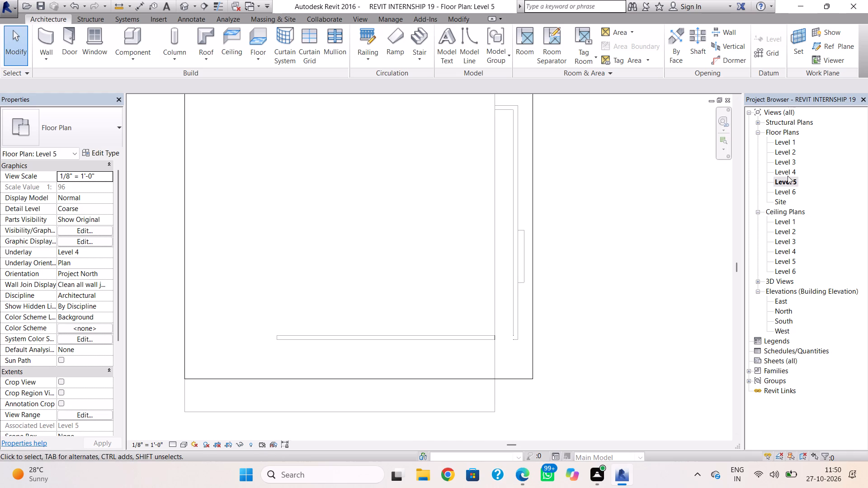
{"action": "double_click", "coordinate": [788, 169]}
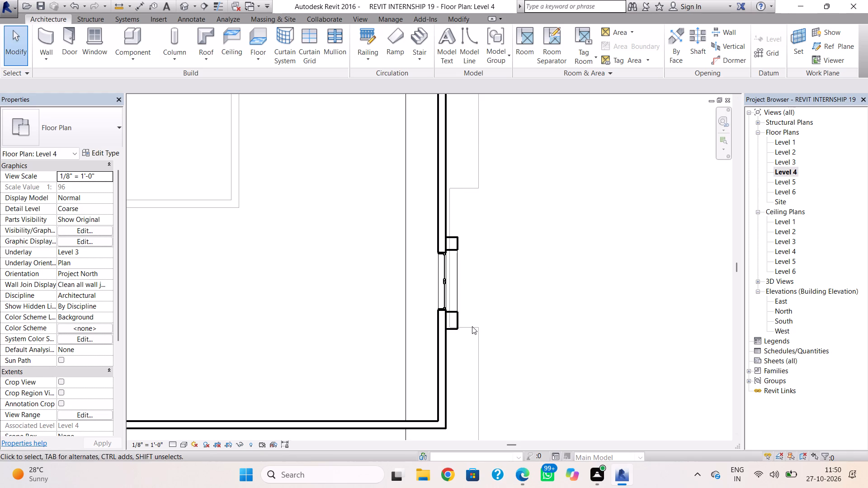
{"action": "double_click", "coordinate": [472, 327]}
{"action": "left_click", "coordinate": [173, 2]}
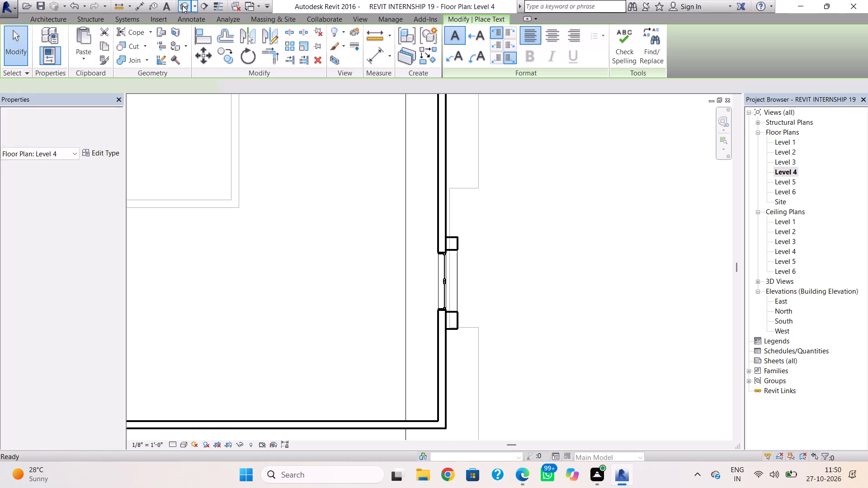
{"action": "left_click", "coordinate": [182, 5]}
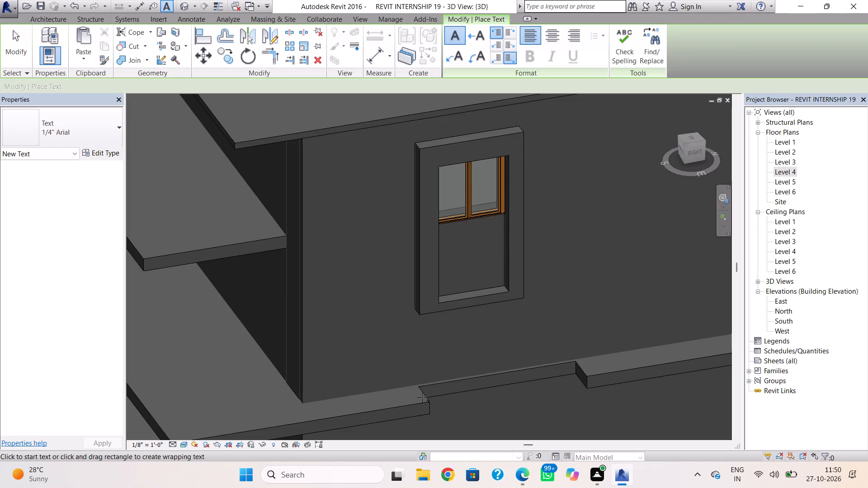
{"action": "key", "text": "Escape"}
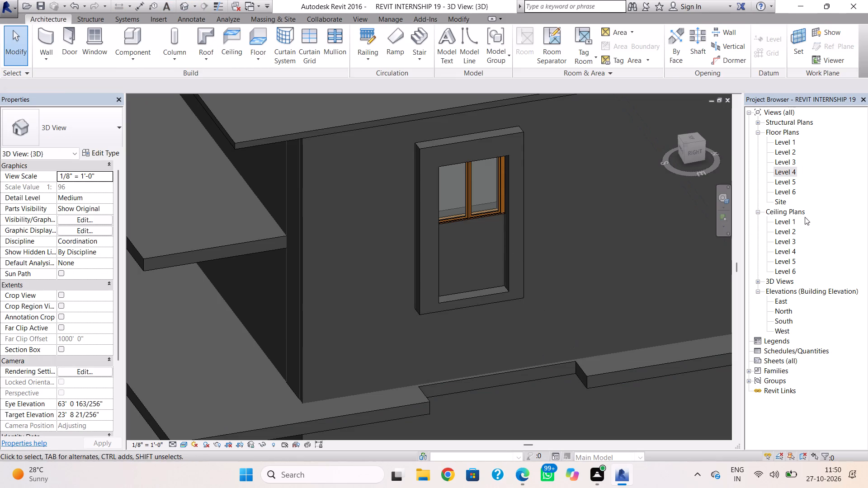
{"action": "key", "text": "Escape"}
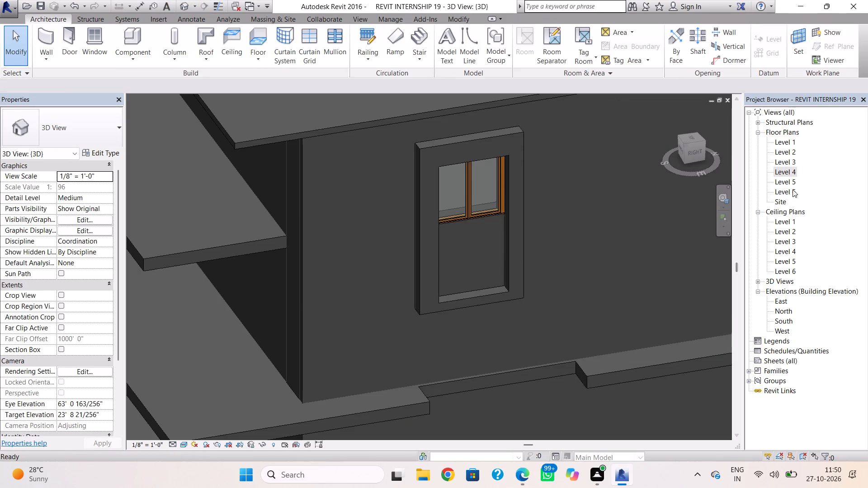
Edit the Level 3 roof's footprint in the Level 3 plan and delete the three boundary lines forming its side notch.
{"action": "double_click", "coordinate": [783, 164]}
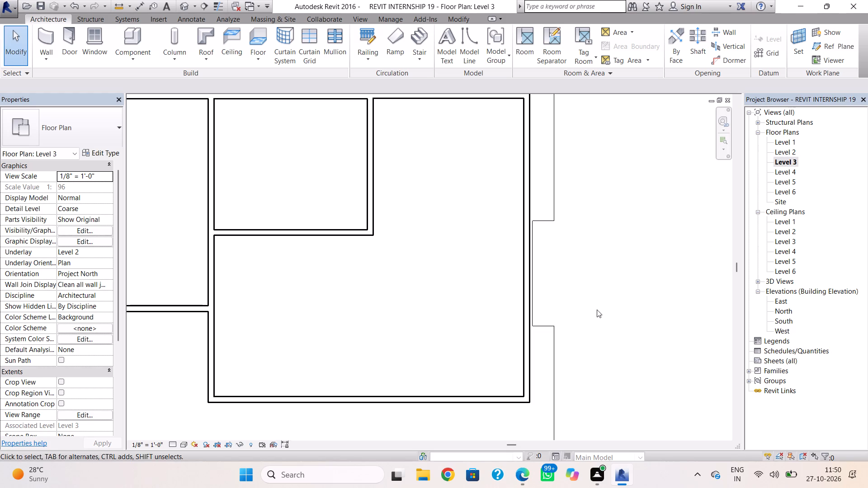
{"action": "left_click", "coordinate": [548, 327]}
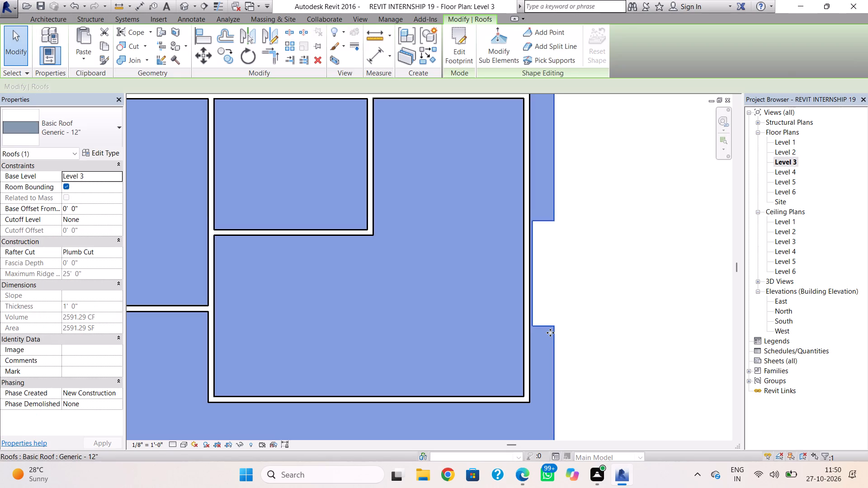
{"action": "double_click", "coordinate": [550, 333]}
{"action": "left_click", "coordinate": [546, 327]}
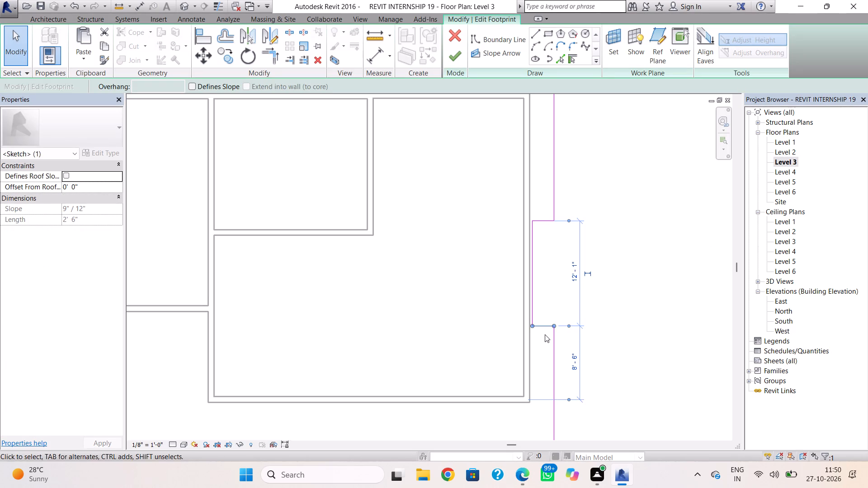
{"action": "key", "text": "Delete"}
{"action": "left_click", "coordinate": [536, 319]}
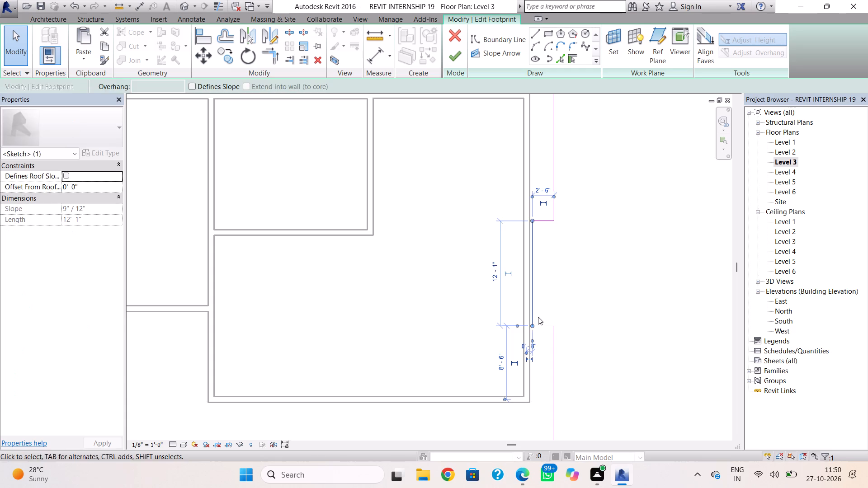
{"action": "key", "text": "Delete"}
{"action": "left_click", "coordinate": [542, 222]}
{"action": "key", "text": "Delete"}
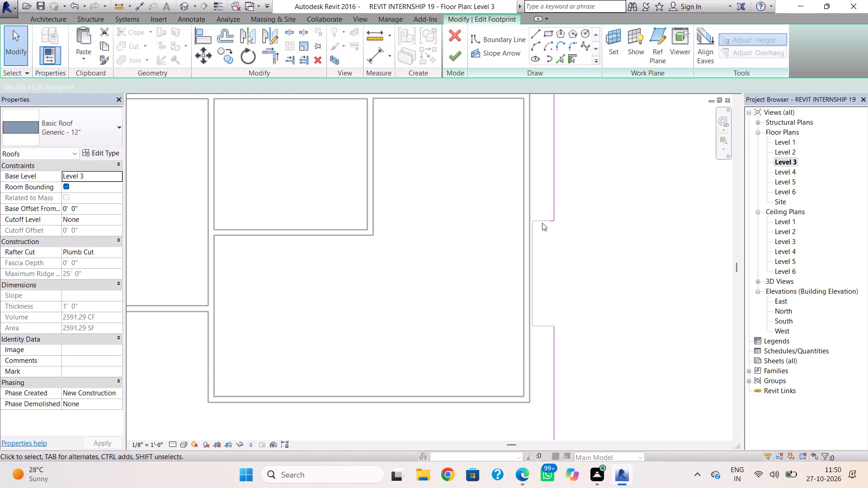
{"action": "left_click", "coordinate": [550, 220]}
{"action": "key", "text": "Delete"}
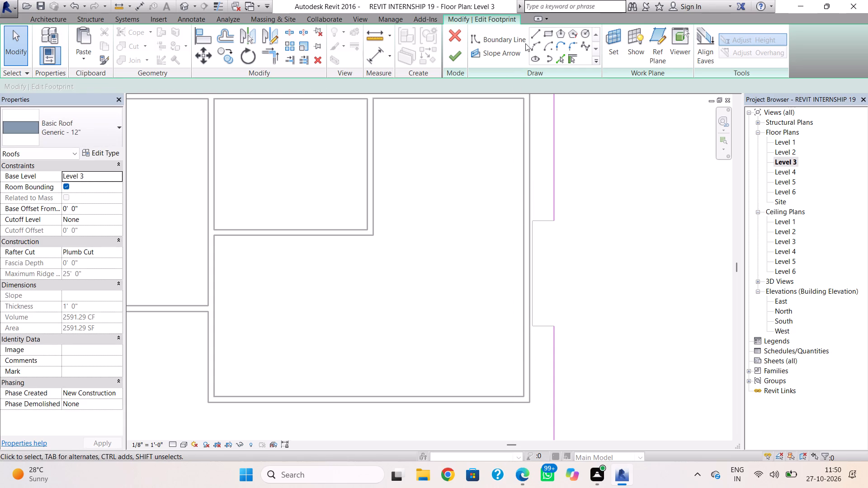
Close the footprint gap with a straight boundary line flush with the roof's outer edge and finish the roof edit.
{"action": "left_click", "coordinate": [534, 36]}
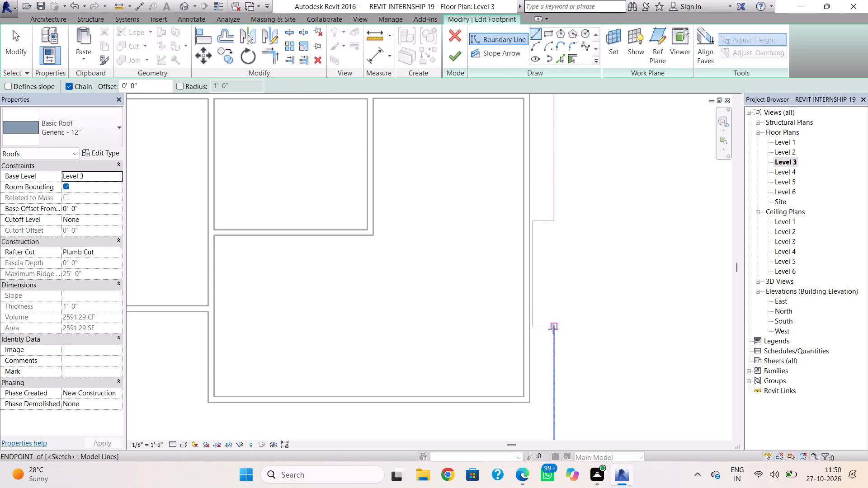
{"action": "left_click", "coordinate": [553, 328]}
{"action": "left_click", "coordinate": [554, 220]}
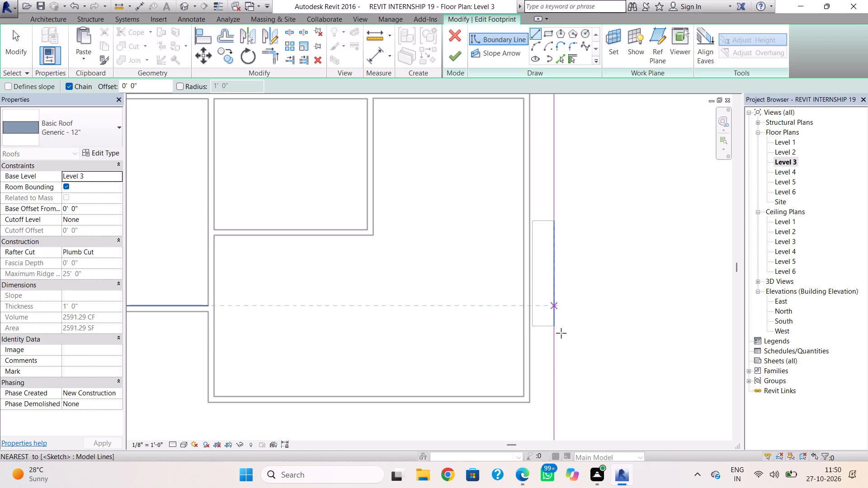
{"action": "key", "text": "Escape"}
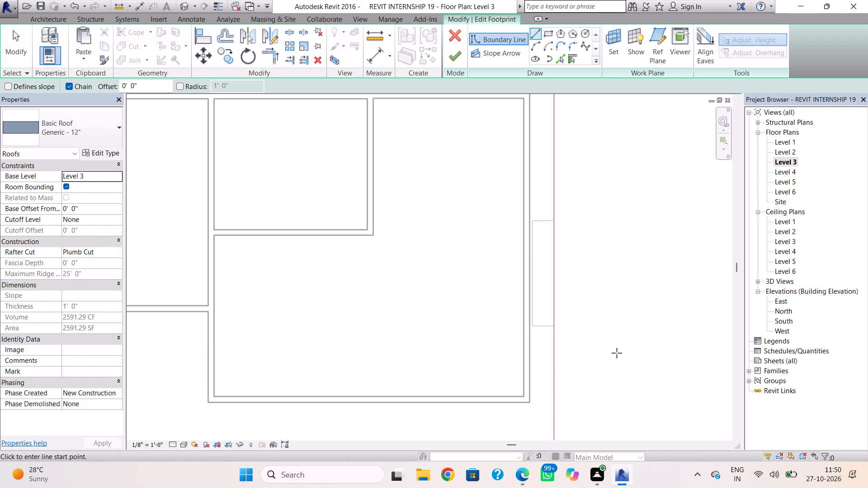
{"action": "key", "text": "Escape"}
{"action": "left_click", "coordinate": [457, 53]}
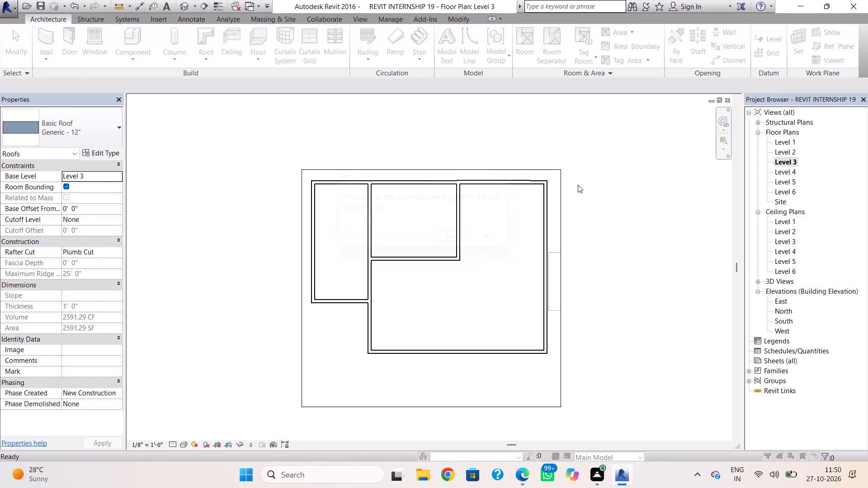
{"action": "left_click", "coordinate": [466, 242]}
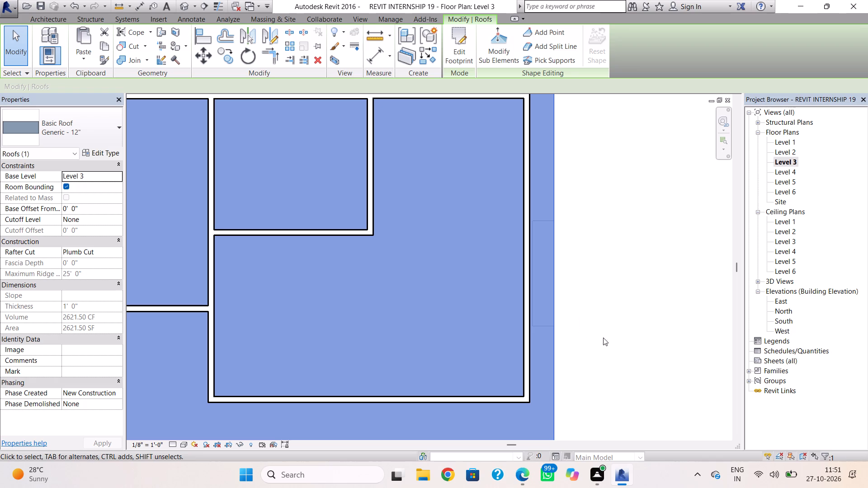
Reopen the Level 3 roof's footprint in the 3D view and delete the middle boundary segment of its edge below the window.
{"action": "double_click", "coordinate": [787, 175]}
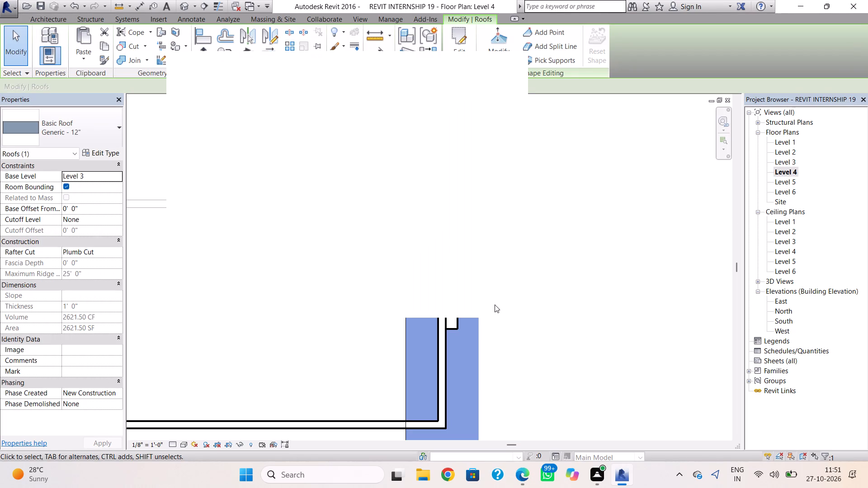
{"action": "left_click", "coordinate": [505, 63]}
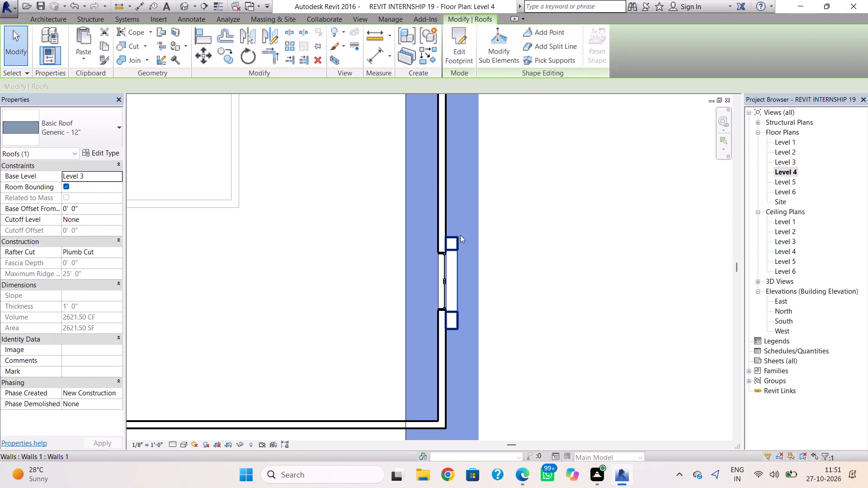
{"action": "double_click", "coordinate": [473, 235]}
{"action": "left_click", "coordinate": [478, 234]}
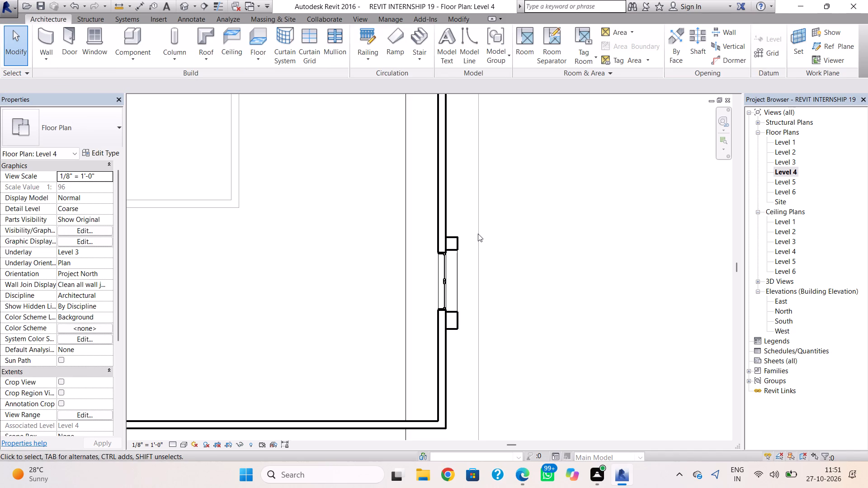
{"action": "key", "text": "Escape"}
{"action": "left_click", "coordinate": [181, 6]}
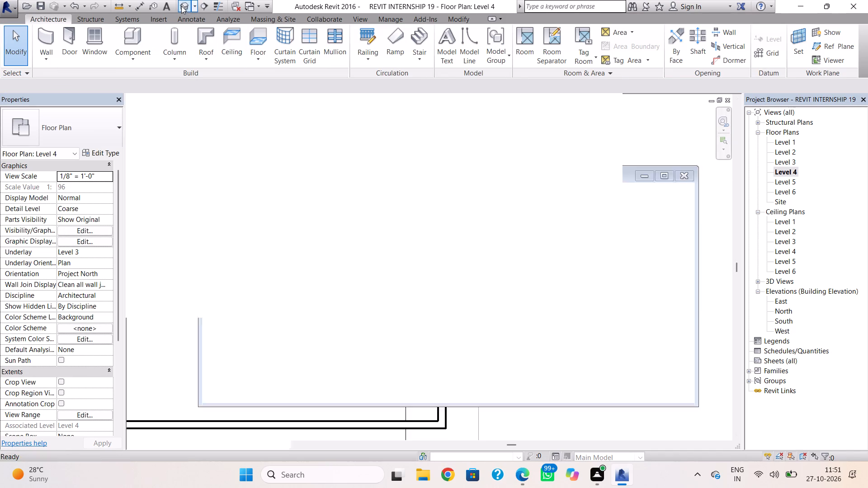
{"action": "scroll", "coordinate": [336, 230], "scroll_direction": "down", "scroll_amount": 4}
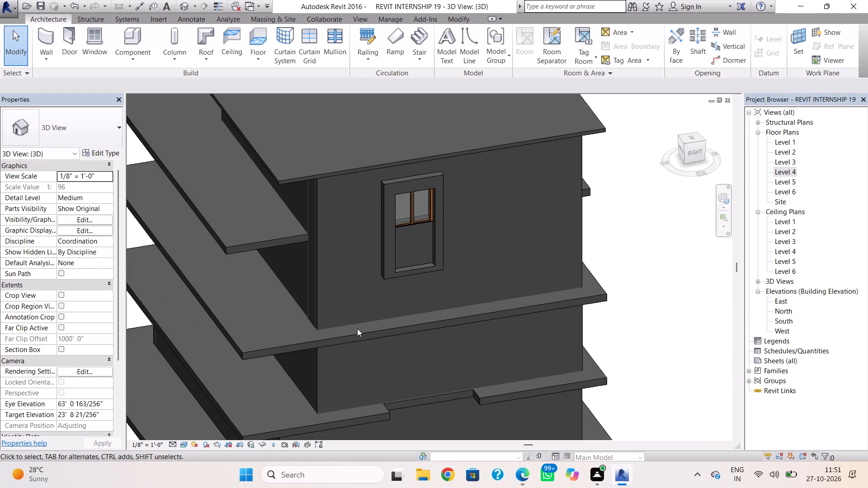
{"action": "double_click", "coordinate": [358, 329]}
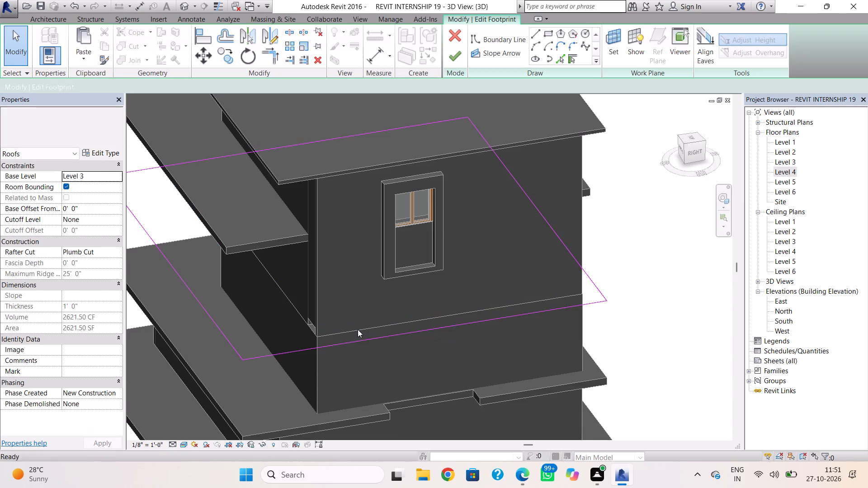
{"action": "double_click", "coordinate": [695, 153]}
{"action": "right_click_drag", "start_coordinate": [616, 226], "coordinate": [570, 121], "text": "shift"}
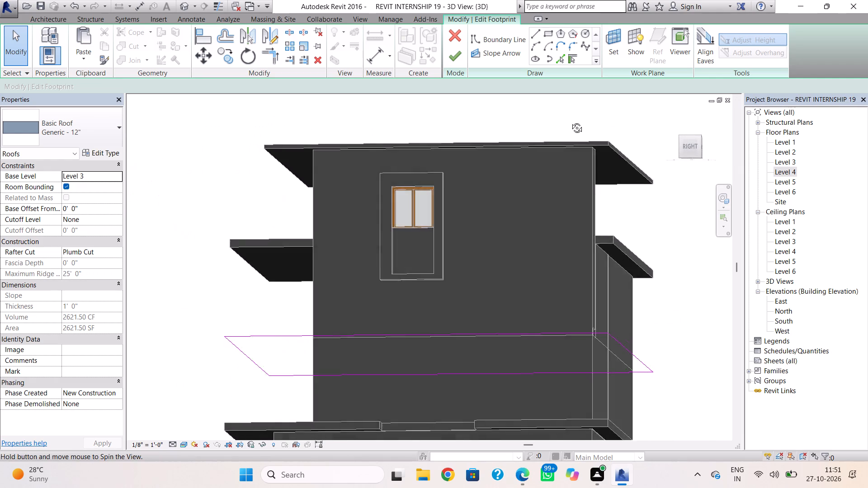
{"action": "right_click_drag", "start_coordinate": [570, 121], "coordinate": [578, 140], "text": "shift"}
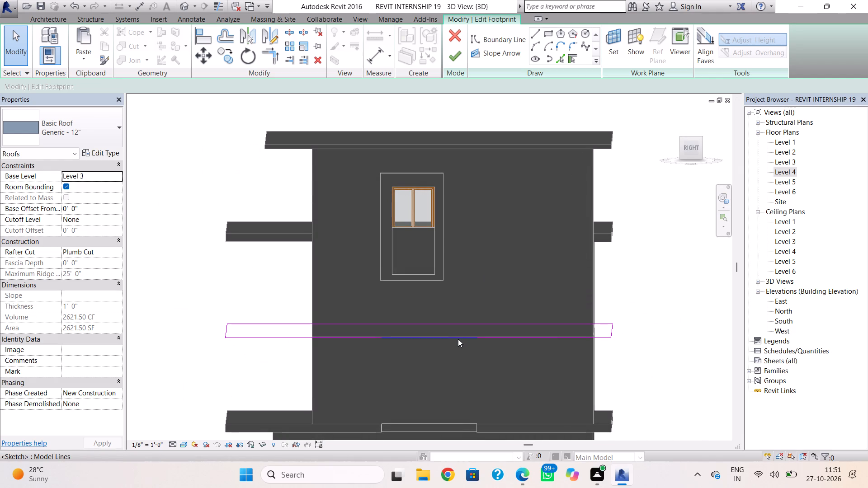
{"action": "left_click", "coordinate": [454, 339]}
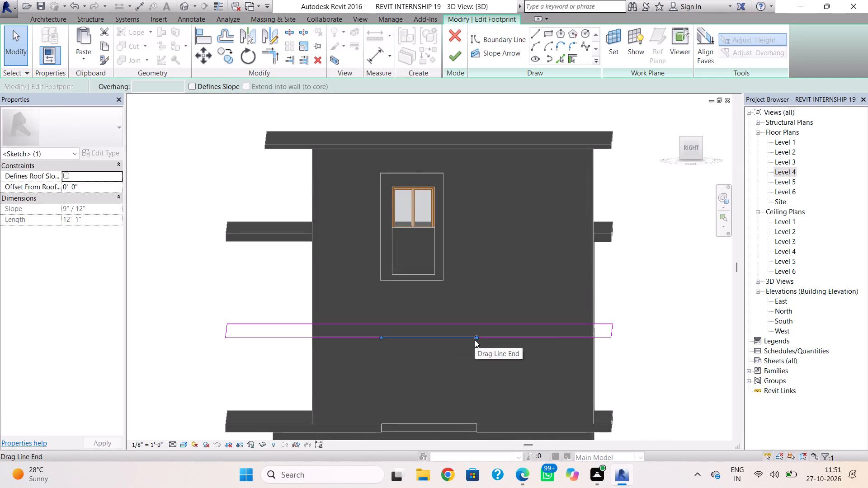
{"action": "key", "text": "Delete"}
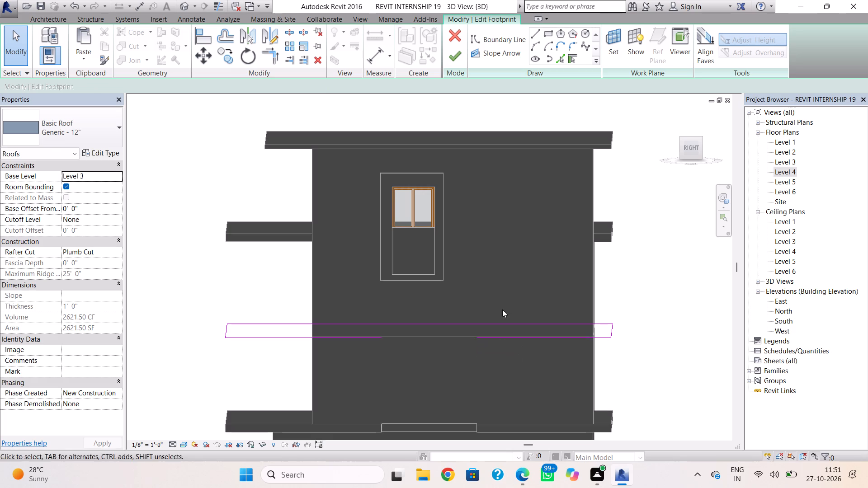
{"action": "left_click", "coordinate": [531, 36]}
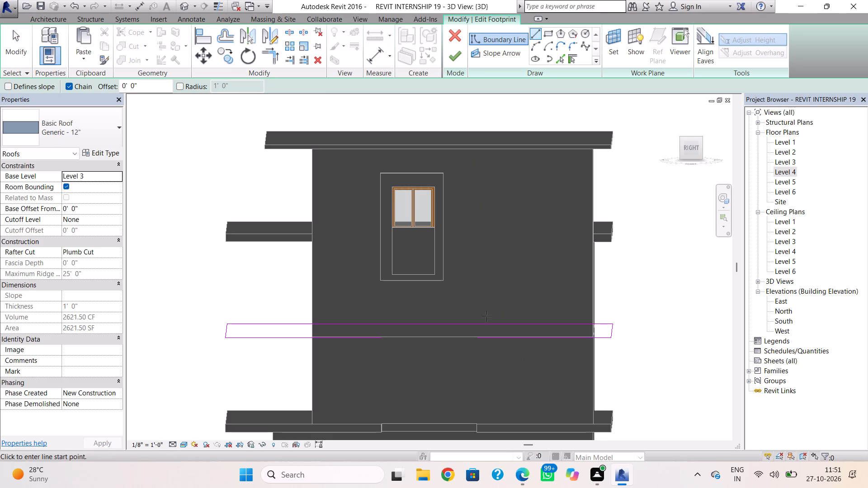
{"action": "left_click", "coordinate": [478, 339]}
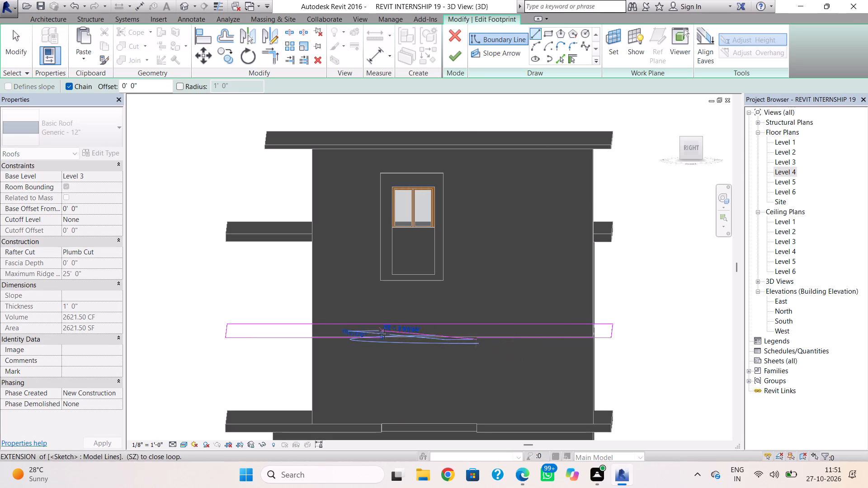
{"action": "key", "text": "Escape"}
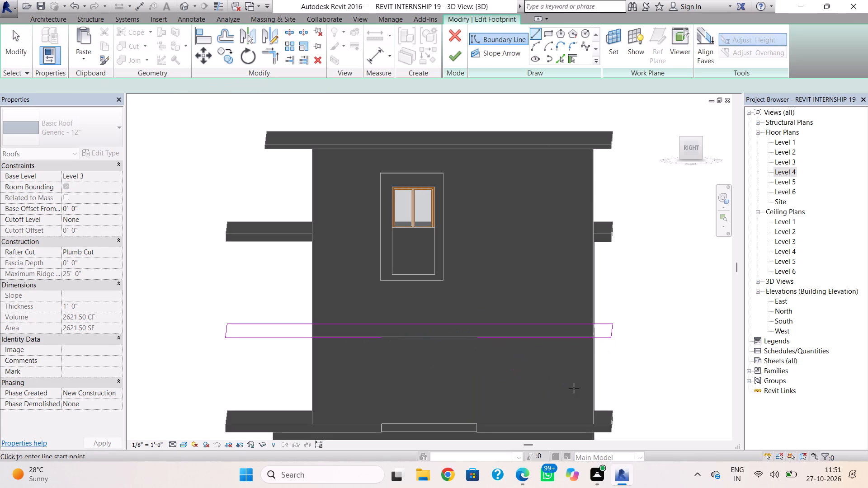
In the Level 4 plan, stretch the upper outer boundary line of the Level 3 roof down to meet the lower segment, closing the gap.
{"action": "double_click", "coordinate": [782, 170]}
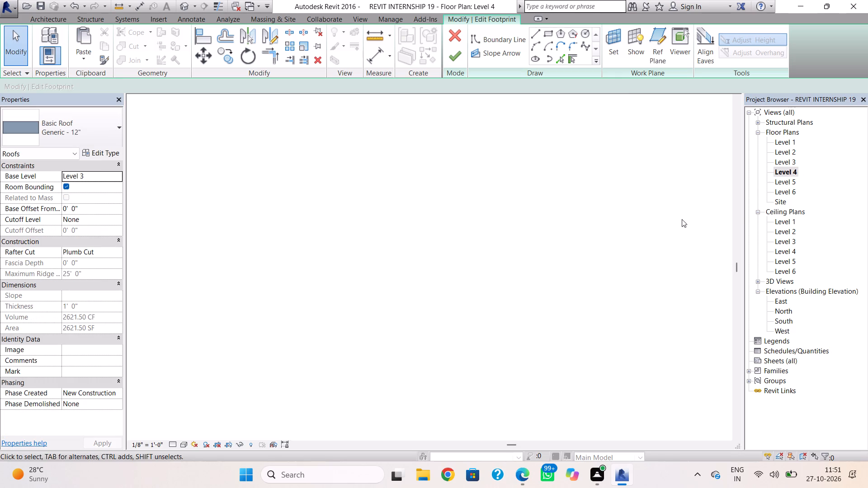
{"action": "left_click", "coordinate": [538, 38]}
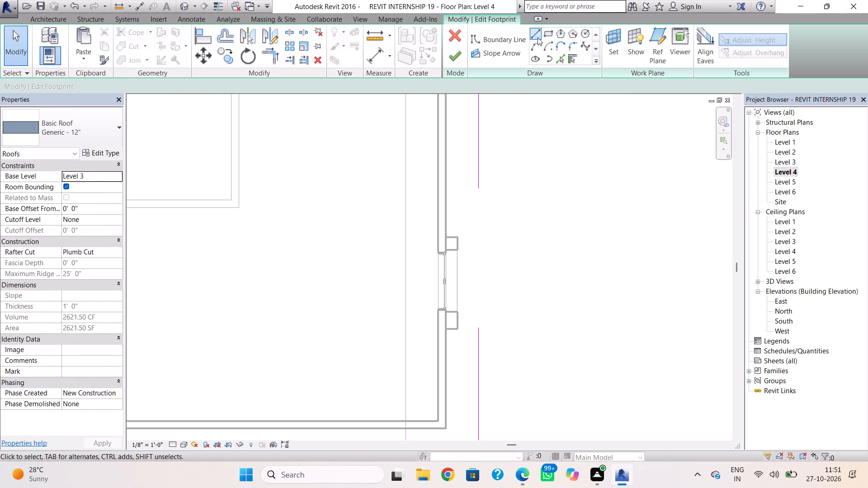
{"action": "left_click", "coordinate": [483, 186]}
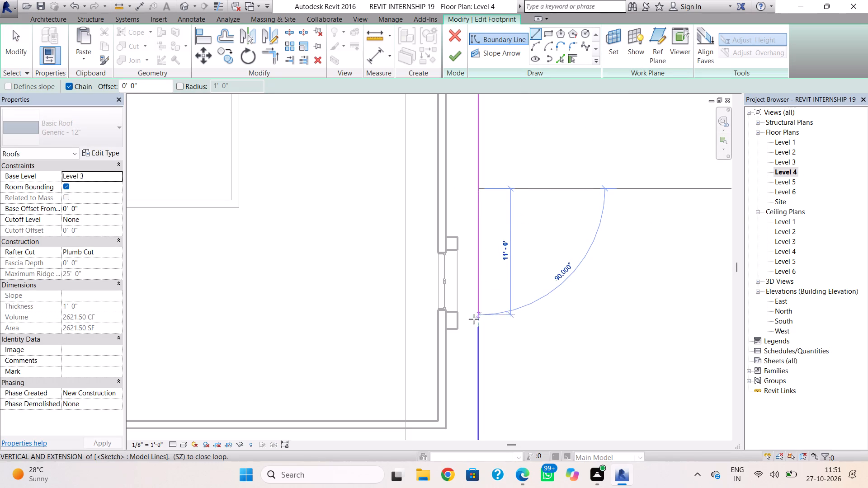
{"action": "key", "text": "Escape"}
{"action": "key", "text": "Escape"}
{"action": "left_click", "coordinate": [481, 186]}
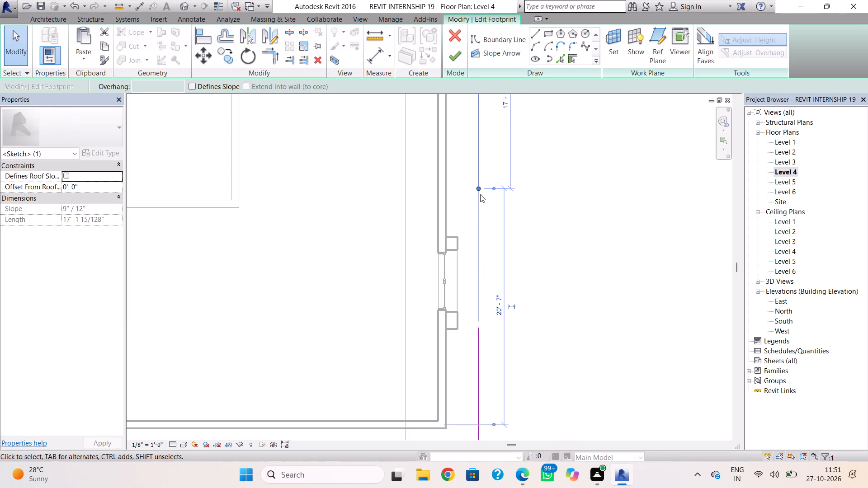
{"action": "left_click_drag", "start_coordinate": [479, 190], "coordinate": [470, 328]}
{"action": "key", "text": "Escape"}
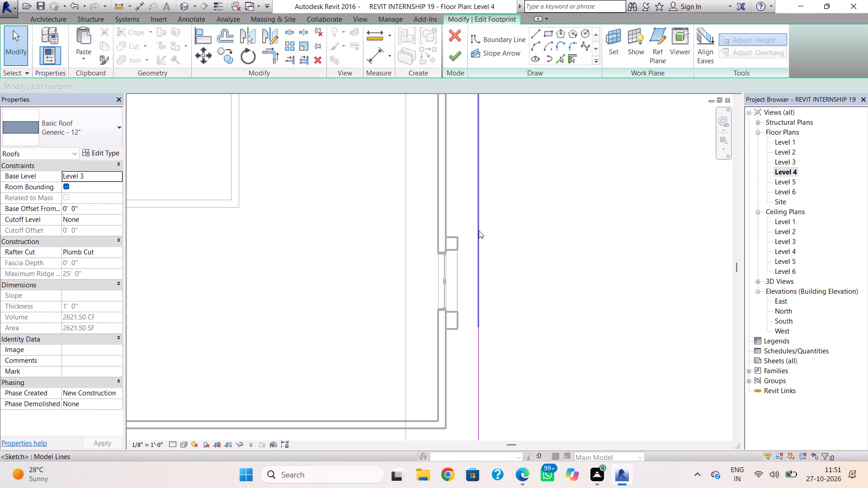
Draw three boundary lines forming a rectangular notch about 2'-8" deep into the roof edge, just above the framed window in plan.
{"action": "left_click", "coordinate": [534, 36]}
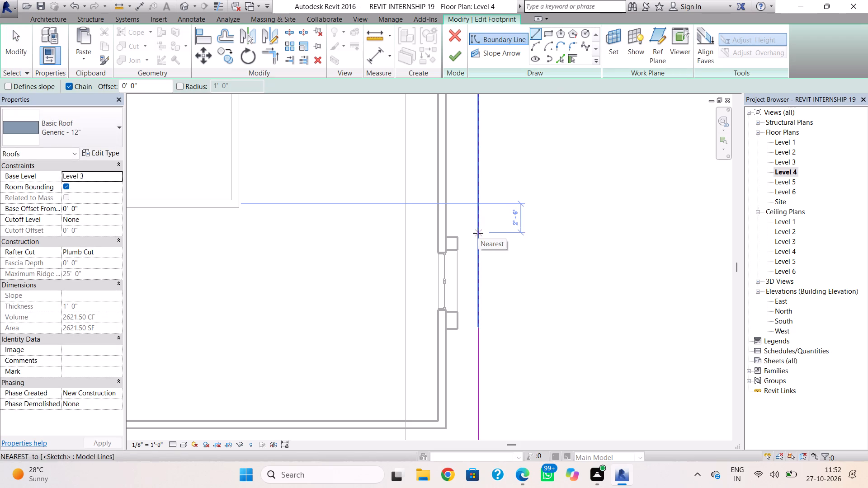
{"action": "left_click", "coordinate": [478, 233]}
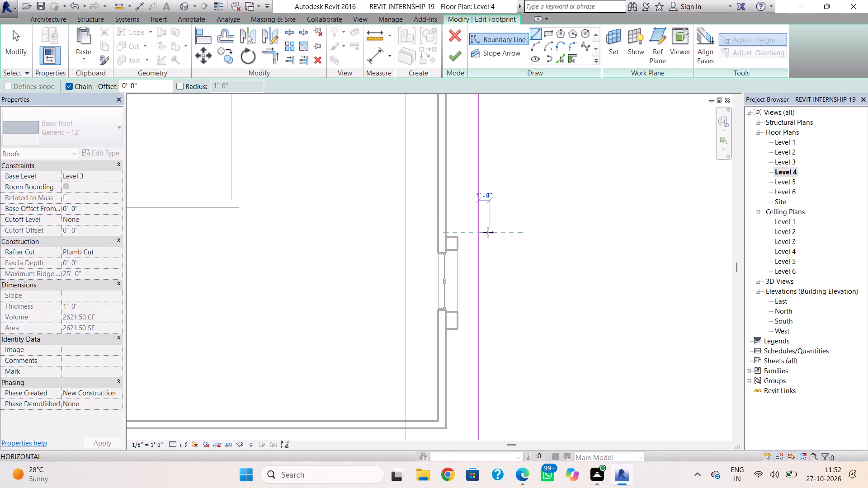
{"action": "key", "text": "Escape"}
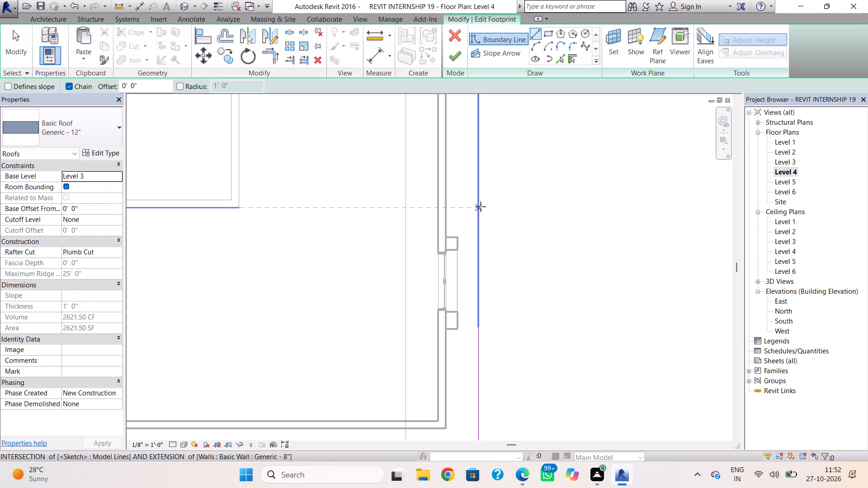
{"action": "left_click", "coordinate": [481, 206]}
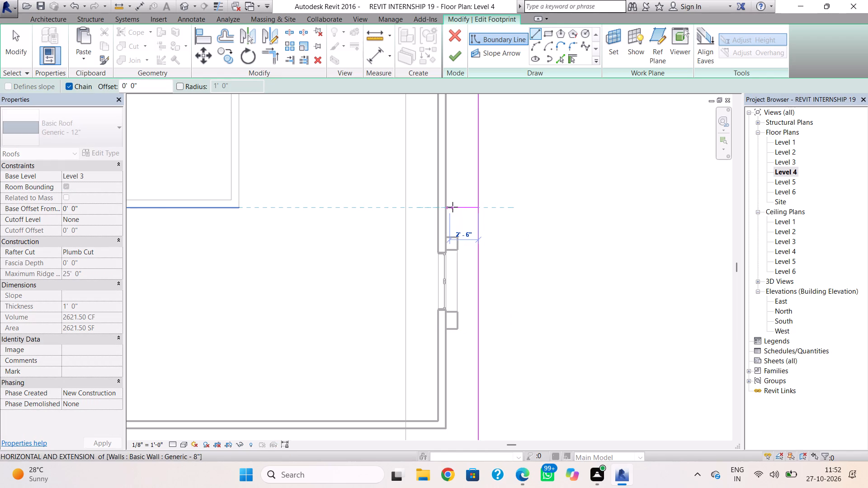
{"action": "scroll", "coordinate": [450, 208], "scroll_direction": "up", "scroll_amount": 8}
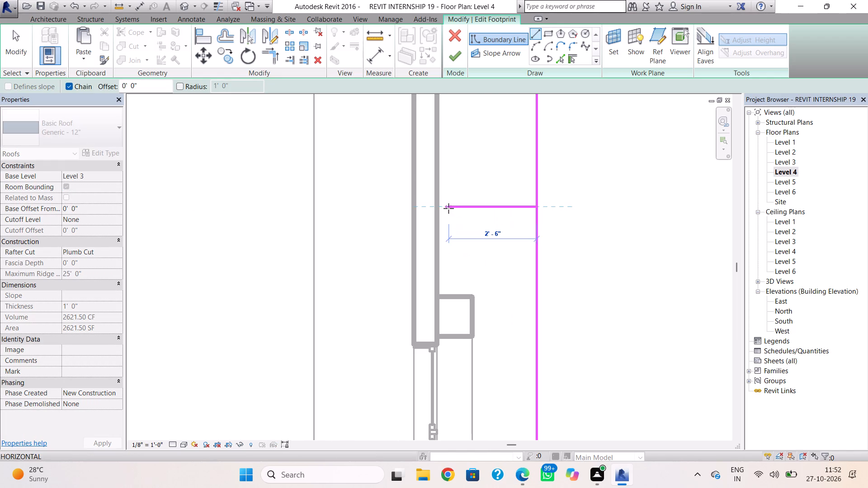
{"action": "left_click", "coordinate": [444, 208]}
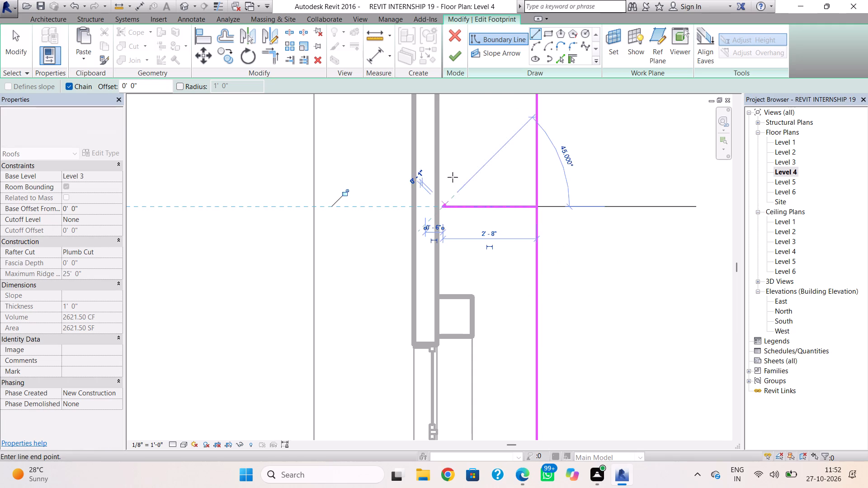
{"action": "middle_click_drag", "start_coordinate": [448, 113], "coordinate": [438, 317]}
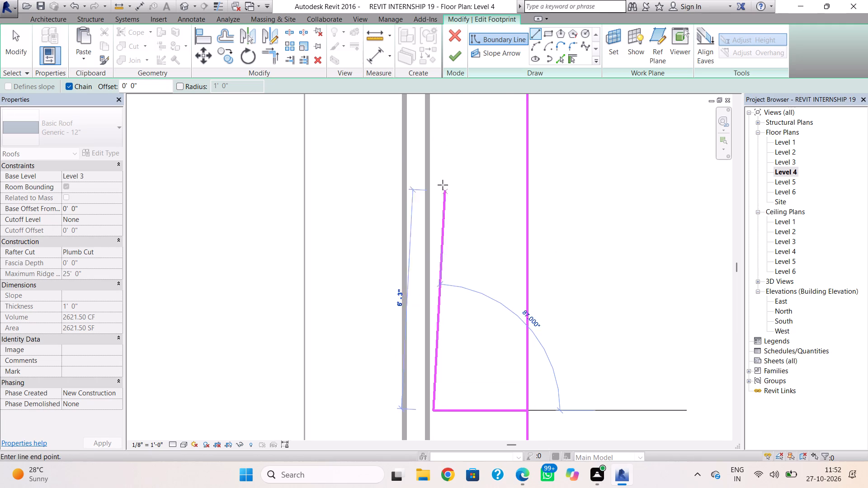
{"action": "left_click", "coordinate": [440, 151]}
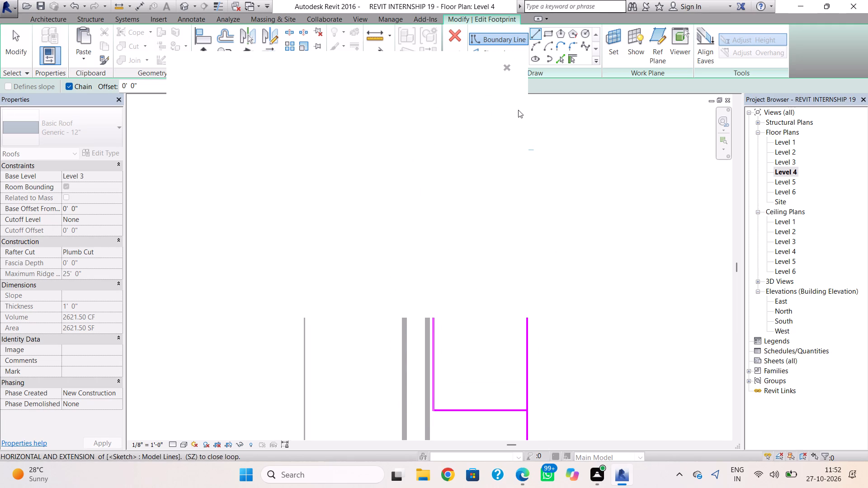
{"action": "left_click", "coordinate": [508, 70]}
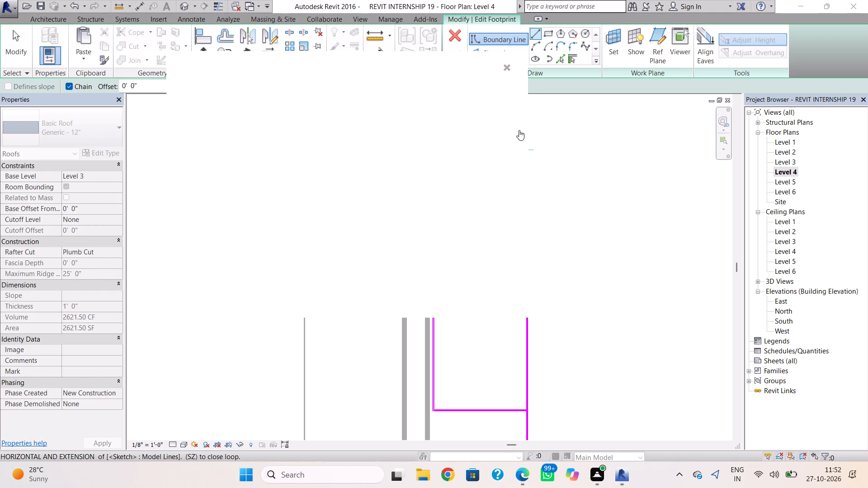
{"action": "left_click", "coordinate": [525, 150]}
{"action": "key", "text": "Escape"}
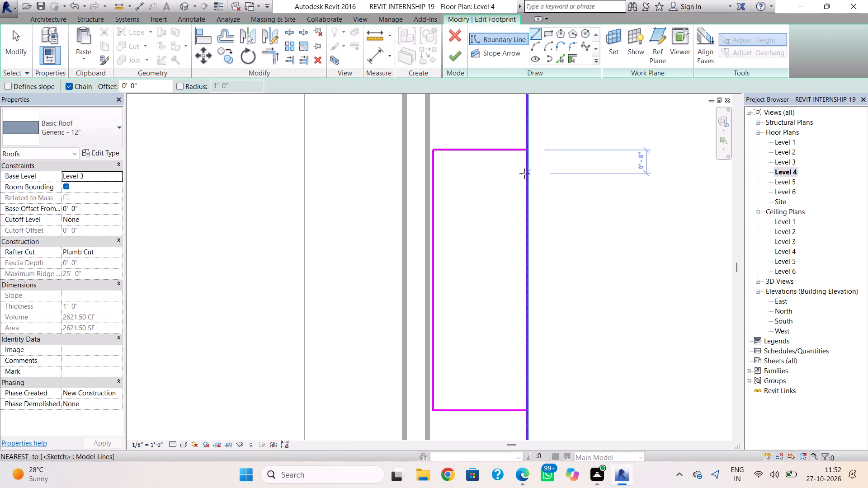
{"action": "key", "text": "Escape"}
Delete the long outer boundary line that runs across the notch opening.
{"action": "left_click", "coordinate": [529, 181]}
{"action": "scroll", "coordinate": [526, 250], "scroll_direction": "down", "scroll_amount": 10}
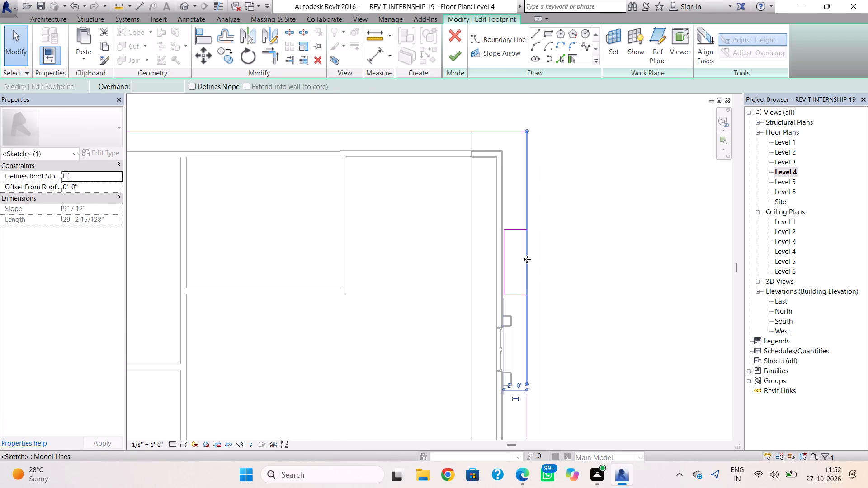
{"action": "key", "text": "Delete"}
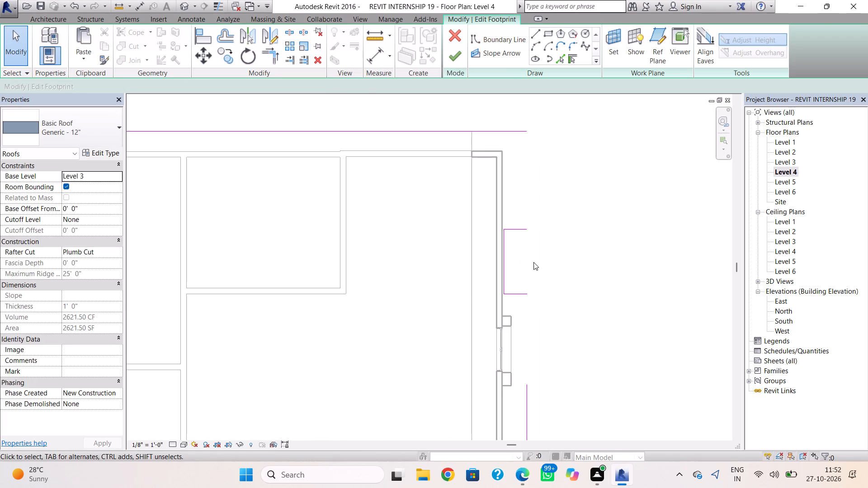
Draw boundary lines from the notch's two outer corners to the lower edge segment and the roof's upper corner, and finish the roof edit.
{"action": "left_click", "coordinate": [536, 36]}
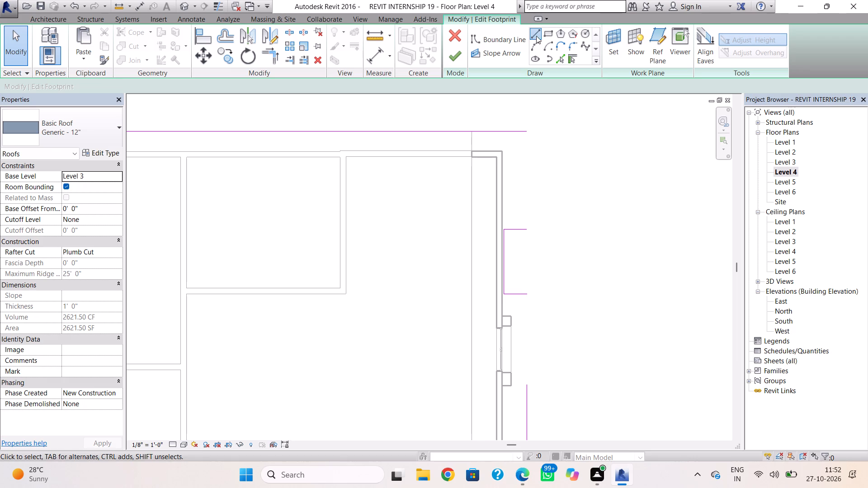
{"action": "left_click", "coordinate": [528, 296]}
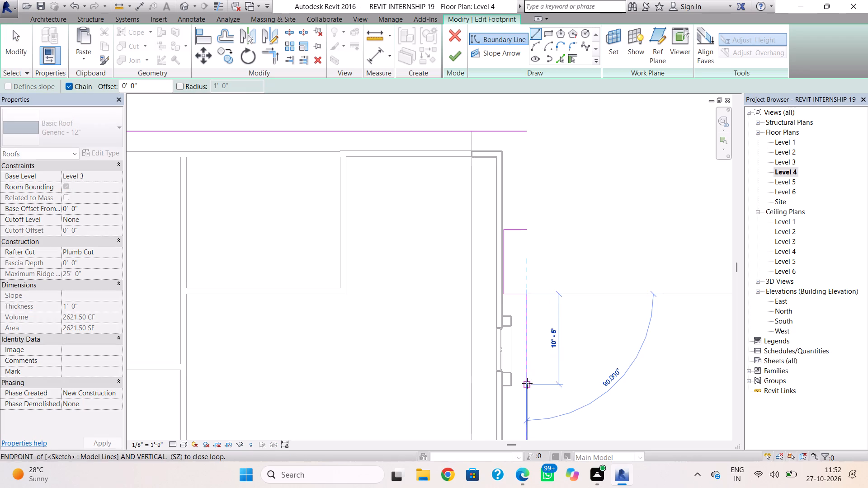
{"action": "left_click", "coordinate": [527, 383]}
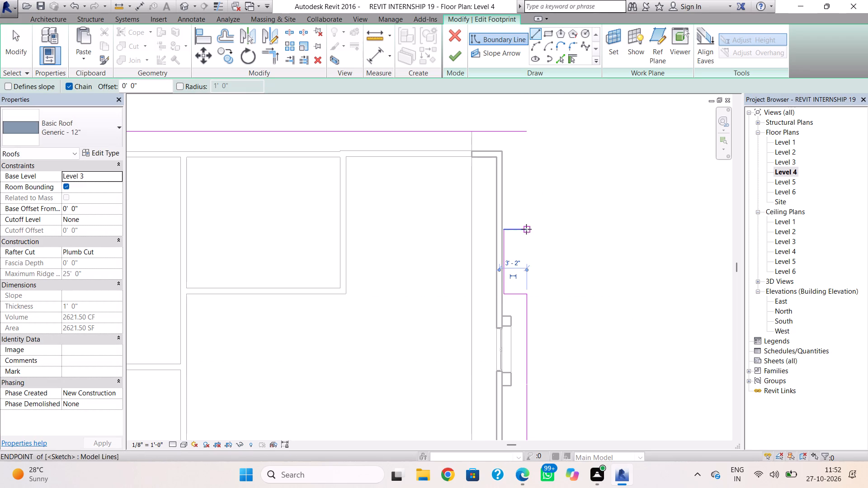
{"action": "left_click", "coordinate": [526, 229]}
{"action": "left_click", "coordinate": [525, 134]}
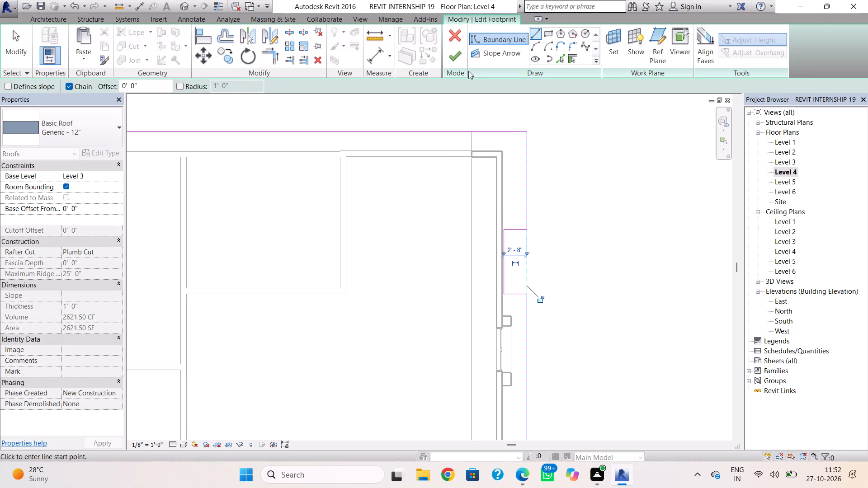
{"action": "left_click", "coordinate": [460, 62]}
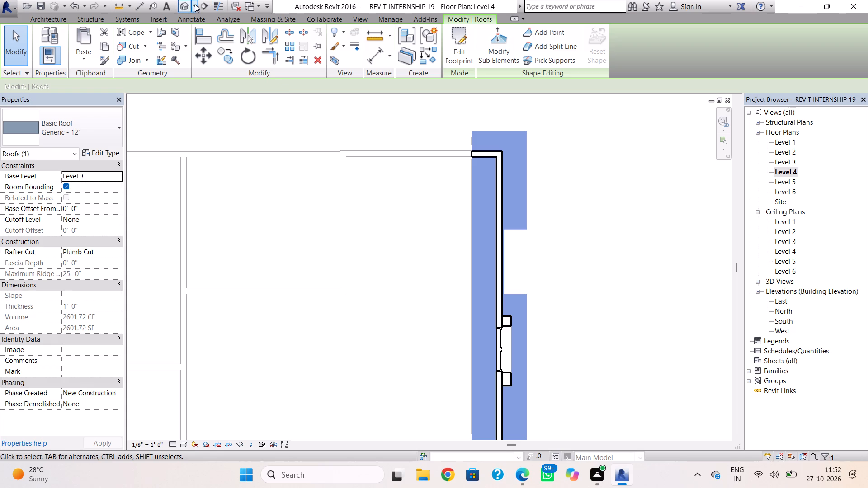
Examine the reshaped Level 3 roof notch in the 3D view against the framed window and the notch in the roof below.
{"action": "left_click", "coordinate": [186, 3]}
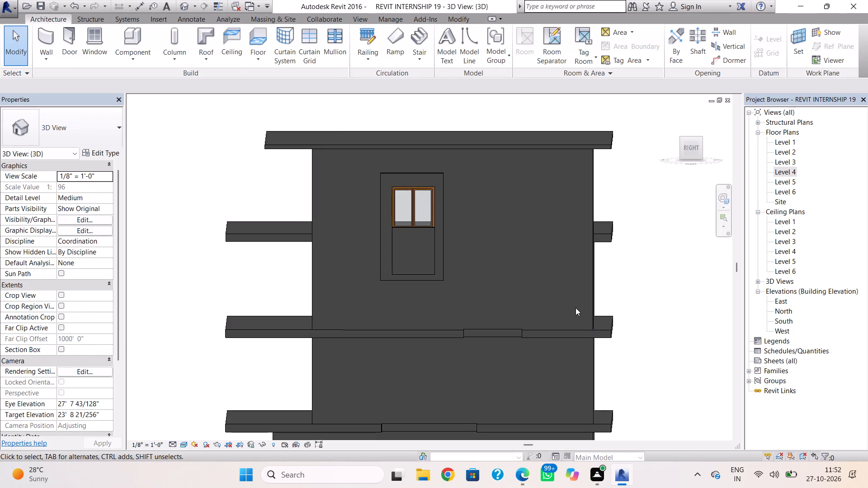
{"action": "right_click_drag", "start_coordinate": [573, 312], "coordinate": [553, 393], "text": "shift"}
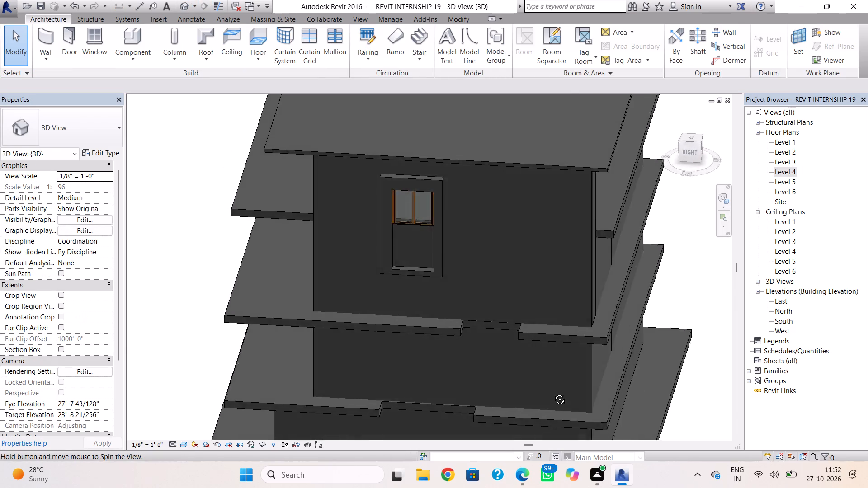
{"action": "right_click_drag", "start_coordinate": [553, 393], "coordinate": [619, 369], "text": "shift"}
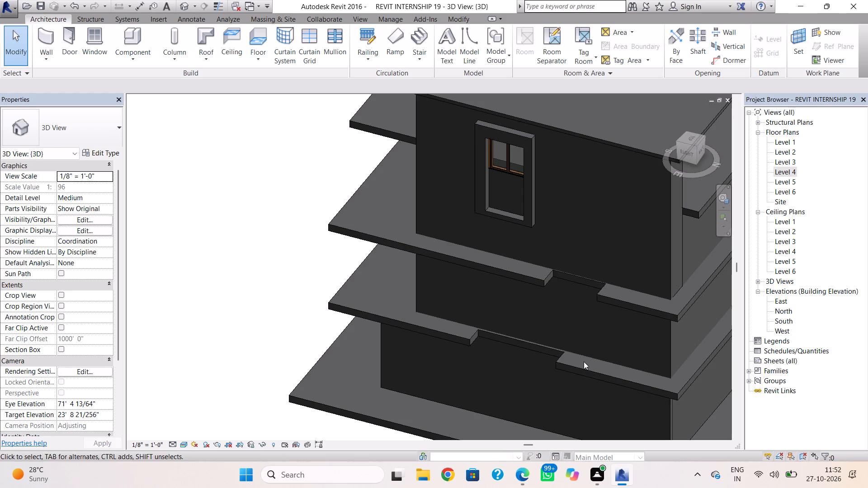
{"action": "right_click_drag", "start_coordinate": [581, 361], "coordinate": [750, 269], "text": "shift"}
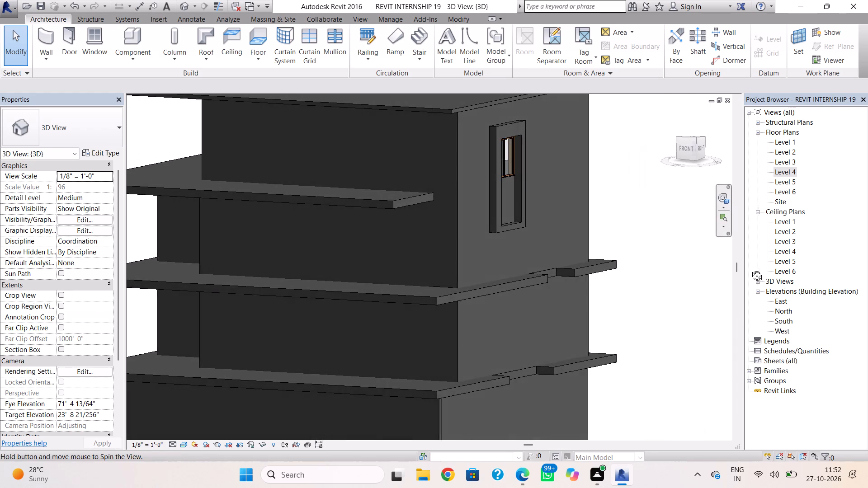
{"action": "right_click_drag", "start_coordinate": [750, 269], "coordinate": [753, 295], "text": "shift"}
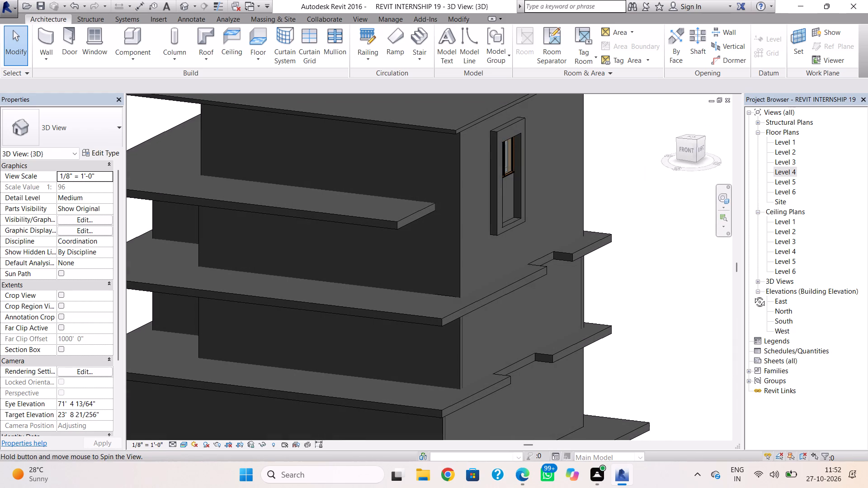
{"action": "right_click_drag", "start_coordinate": [753, 295], "coordinate": [750, 296], "text": "shift"}
{"action": "right_click_drag", "start_coordinate": [745, 296], "coordinate": [696, 322], "text": "shift"}
{"action": "right_click_drag", "start_coordinate": [662, 319], "coordinate": [642, 332], "text": "shift"}
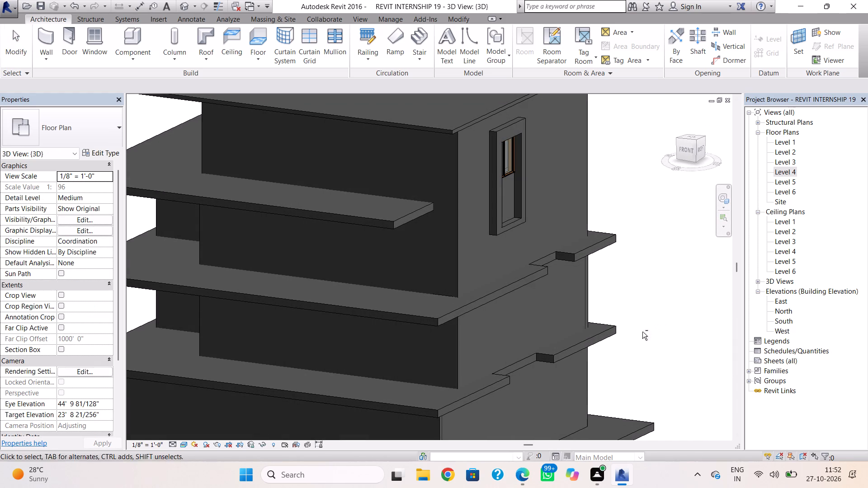
{"action": "right_click_drag", "start_coordinate": [642, 332], "coordinate": [585, 348], "text": "shift"}
{"action": "key", "text": "Escape"}
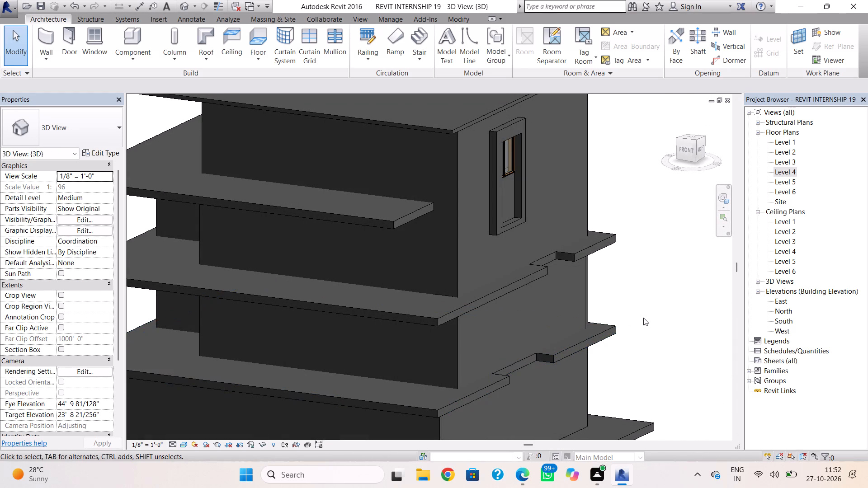
{"action": "right_click_drag", "start_coordinate": [645, 316], "coordinate": [576, 361], "text": "shift"}
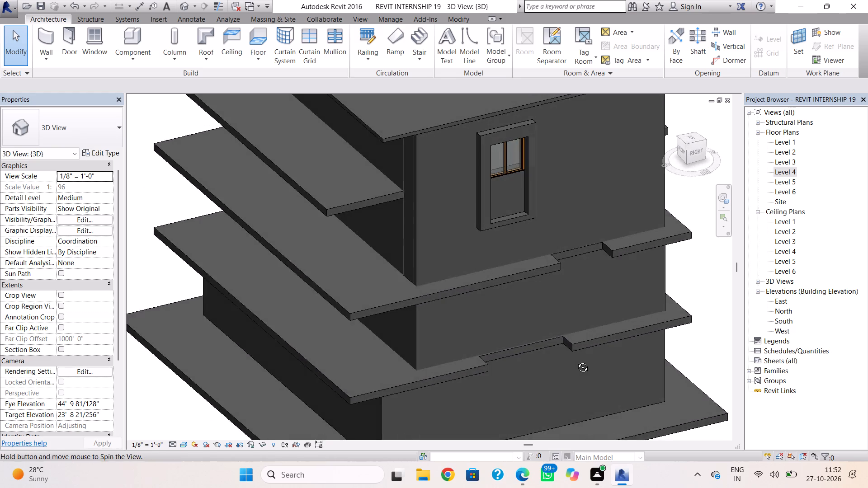
{"action": "right_click_drag", "start_coordinate": [576, 361], "coordinate": [583, 350], "text": "shift"}
Edit the Level 3 roof footprint and move the notch's lower boundary line down in plan until the notch is 10'-3" long, then finish.
{"action": "double_click", "coordinate": [775, 174]}
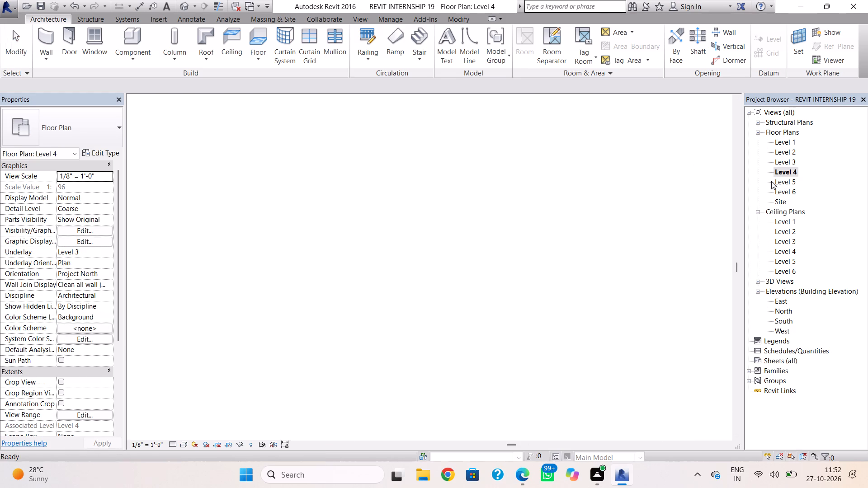
{"action": "double_click", "coordinate": [520, 294]}
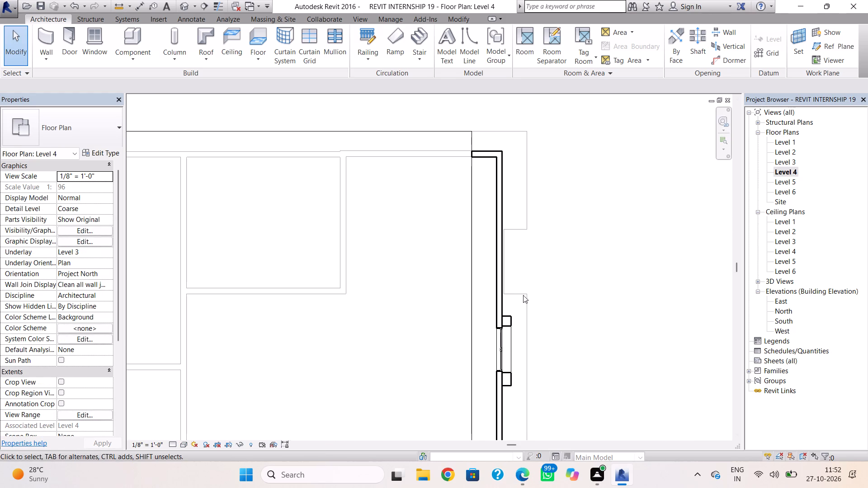
{"action": "double_click", "coordinate": [528, 300]}
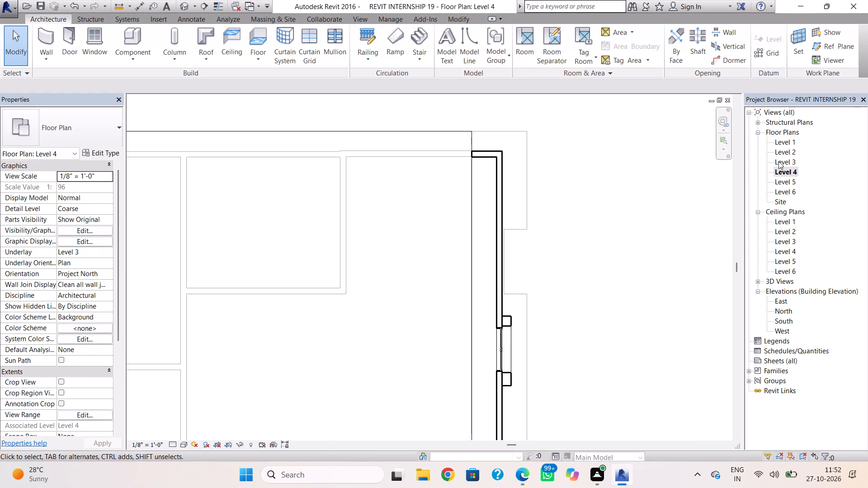
{"action": "double_click", "coordinate": [778, 161]}
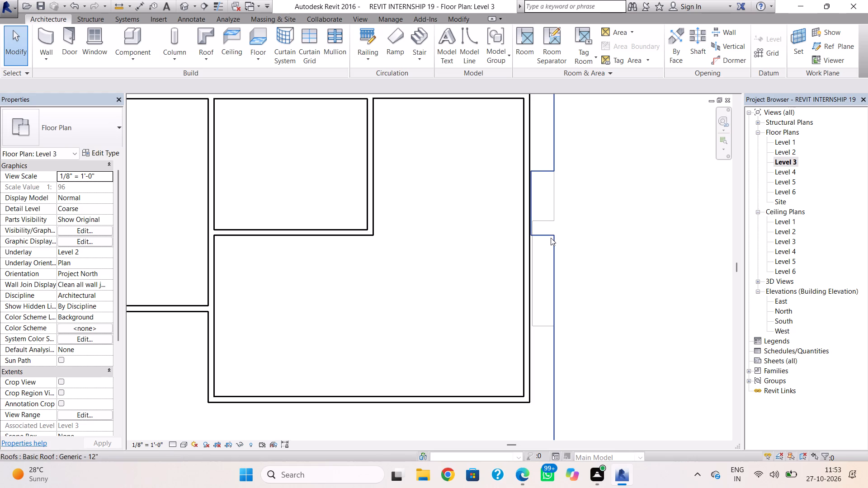
{"action": "left_click", "coordinate": [551, 238]}
{"action": "scroll", "coordinate": [551, 238], "scroll_direction": "up", "scroll_amount": 2}
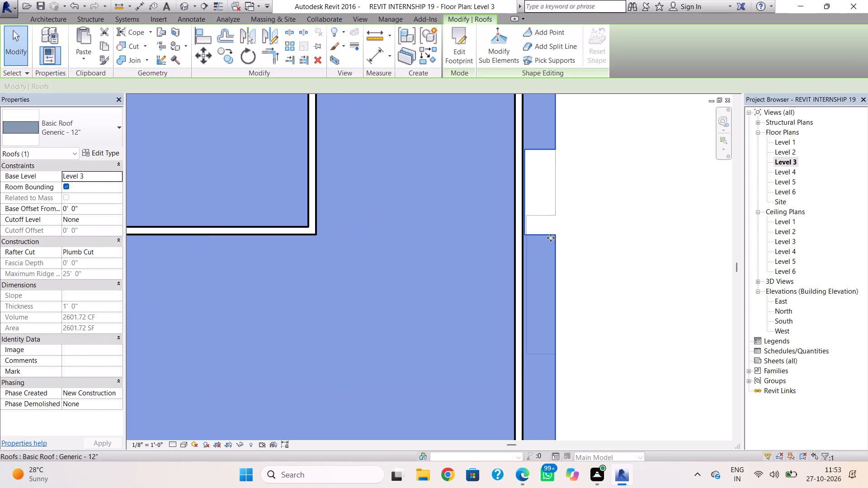
{"action": "scroll", "coordinate": [551, 238], "scroll_direction": "up", "scroll_amount": 1}
{"action": "double_click", "coordinate": [551, 237]}
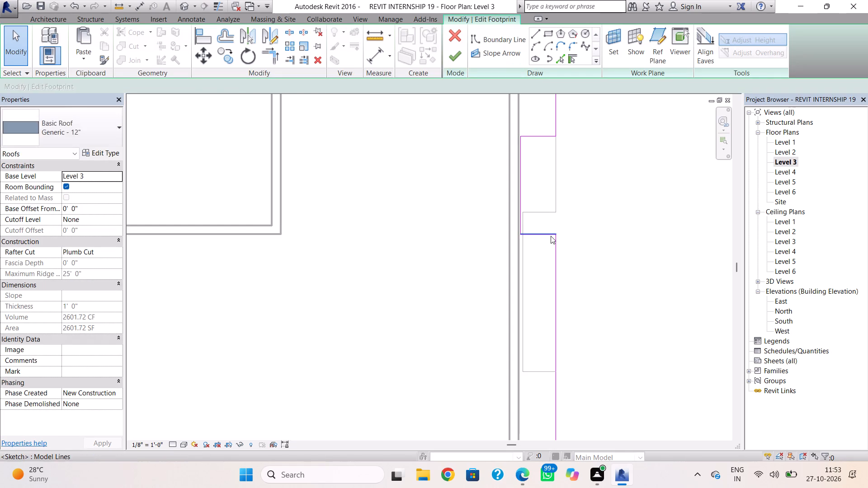
{"action": "left_click", "coordinate": [551, 236]}
{"action": "key", "text": "Down"}
{"action": "key", "text": "Down"}
{"action": "key", "text": "Down"}
{"action": "key", "text": "Down"}
{"action": "key", "text": "Down"}
{"action": "key", "text": "Down"}
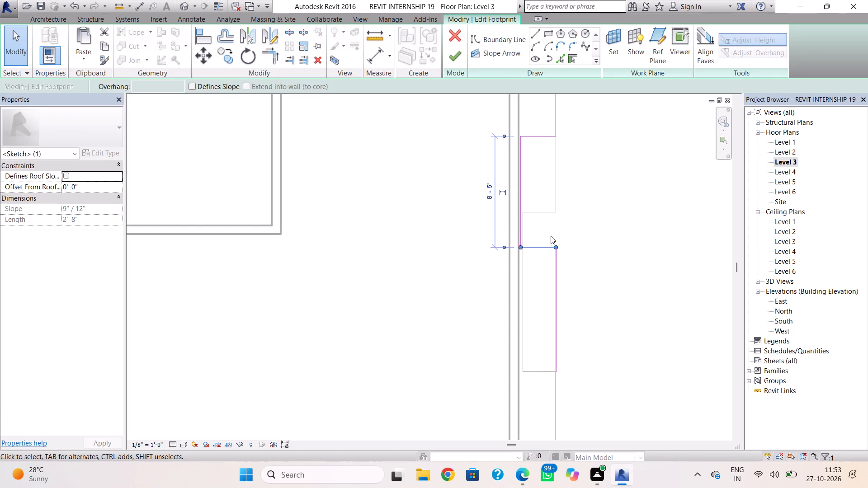
{"action": "key", "text": "Down"}
{"action": "key", "text": "Down"}
{"action": "key", "text": "Down"}
{"action": "key", "text": "Down"}
{"action": "key", "text": "Down"}
{"action": "key", "text": "Down"}
{"action": "key", "text": "Down"}
{"action": "key", "text": "Down"}
{"action": "key", "text": "Down"}
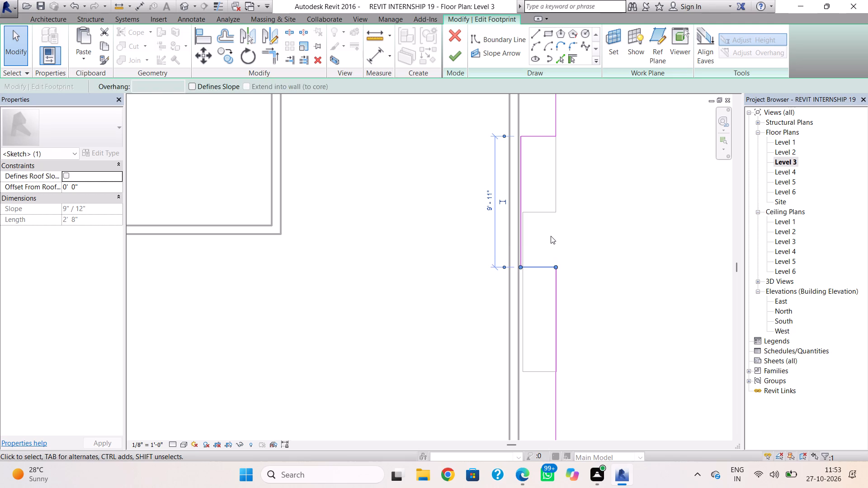
{"action": "key", "text": "Down"}
{"action": "key", "text": "Down"}
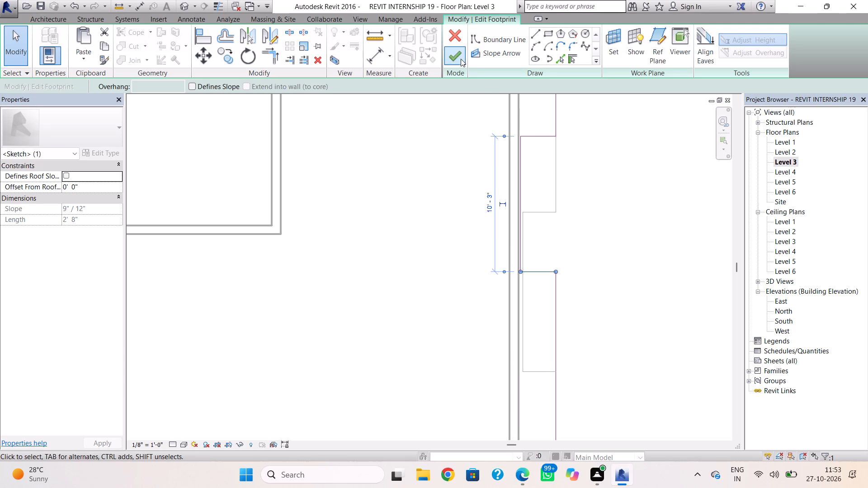
{"action": "left_click", "coordinate": [459, 58]}
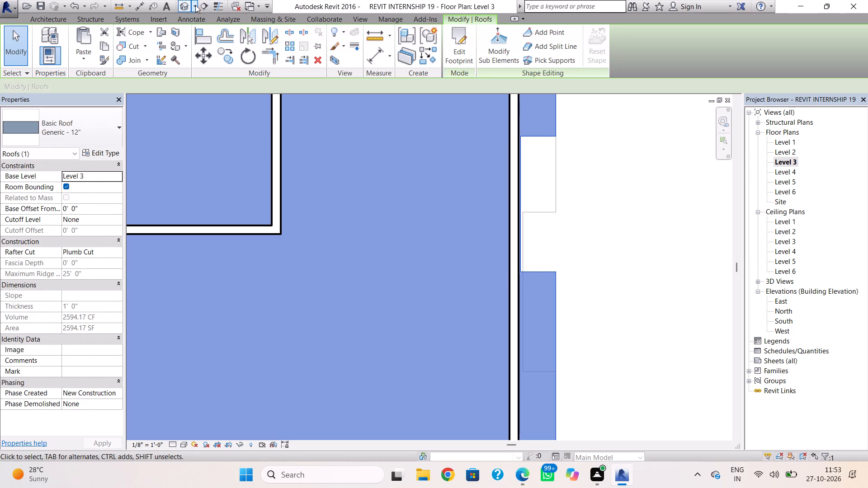
Check the notch in 3D, then shorten it to 9'-11" in the Level 3 roof footprint by raising its lower boundary line in plan.
{"action": "left_click", "coordinate": [183, 4]}
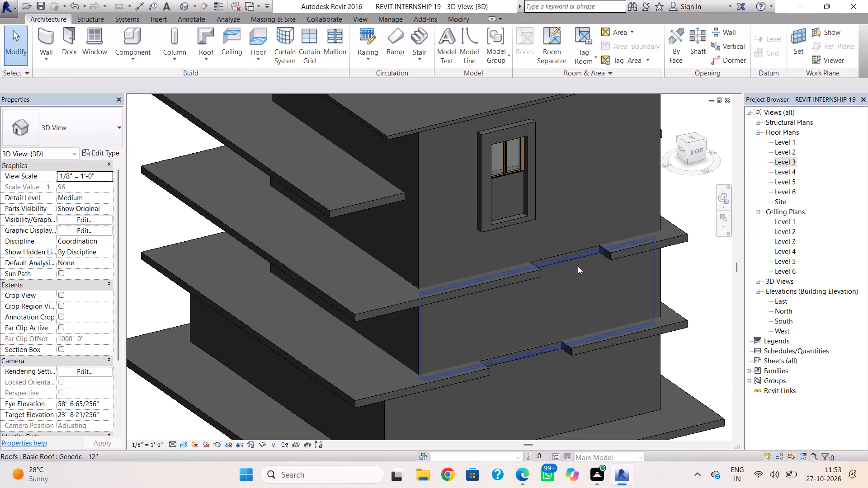
{"action": "right_click_drag", "start_coordinate": [580, 268], "coordinate": [524, 212], "text": "shift"}
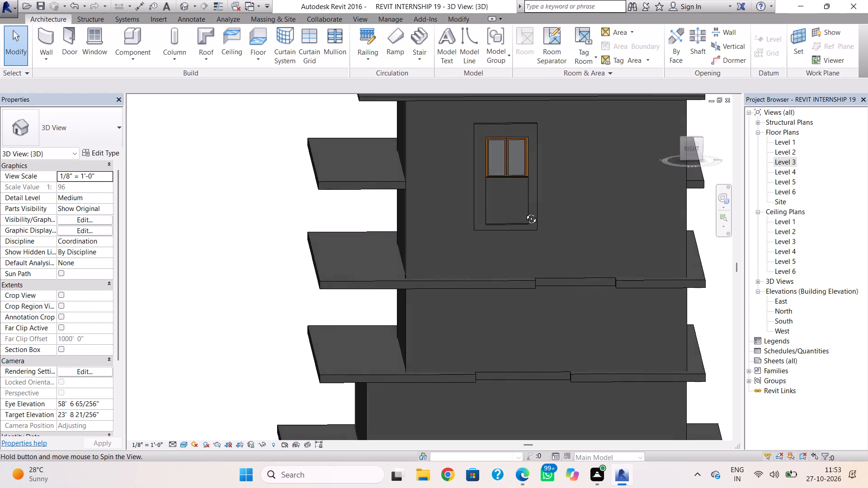
{"action": "right_click_drag", "start_coordinate": [524, 212], "coordinate": [524, 216], "text": "shift"}
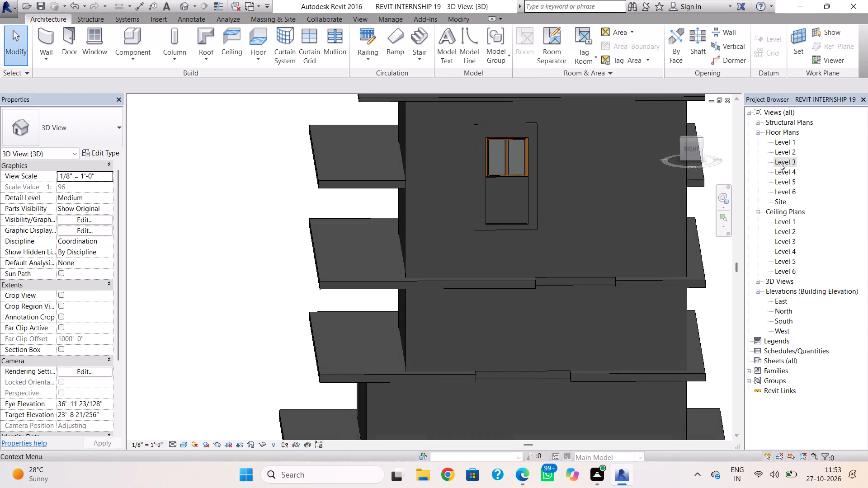
{"action": "double_click", "coordinate": [784, 163]}
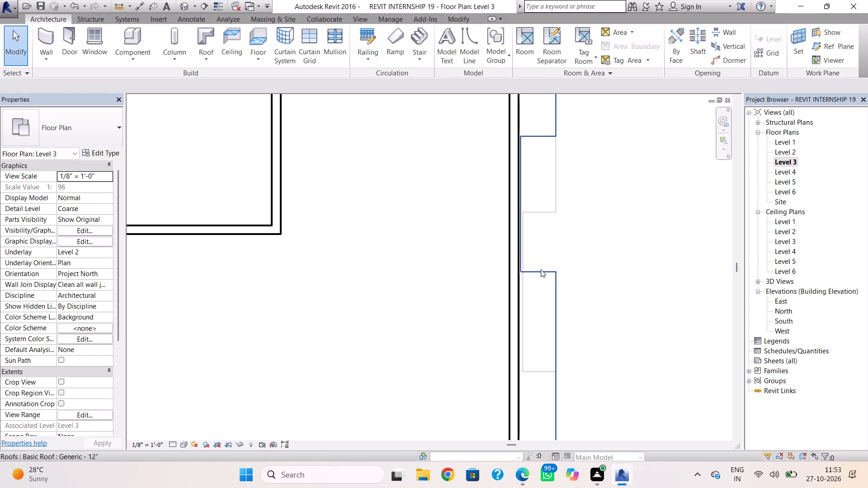
{"action": "left_click", "coordinate": [541, 269]}
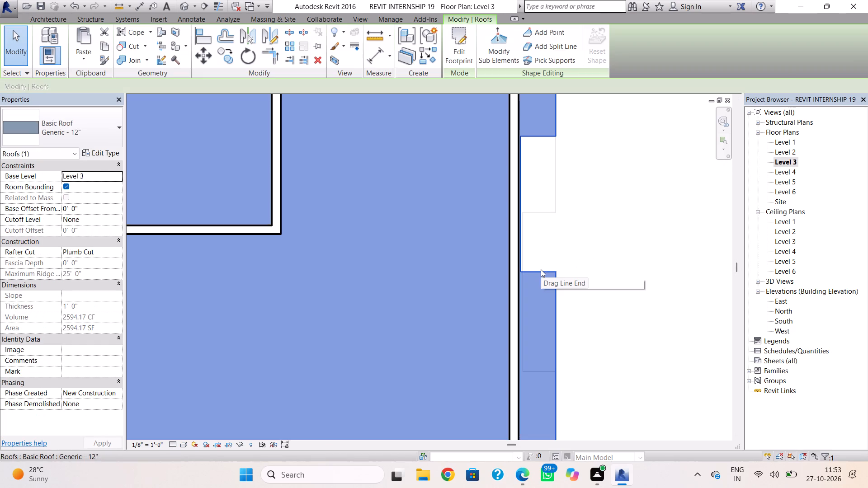
{"action": "double_click", "coordinate": [541, 269]}
{"action": "key", "text": "Up"}
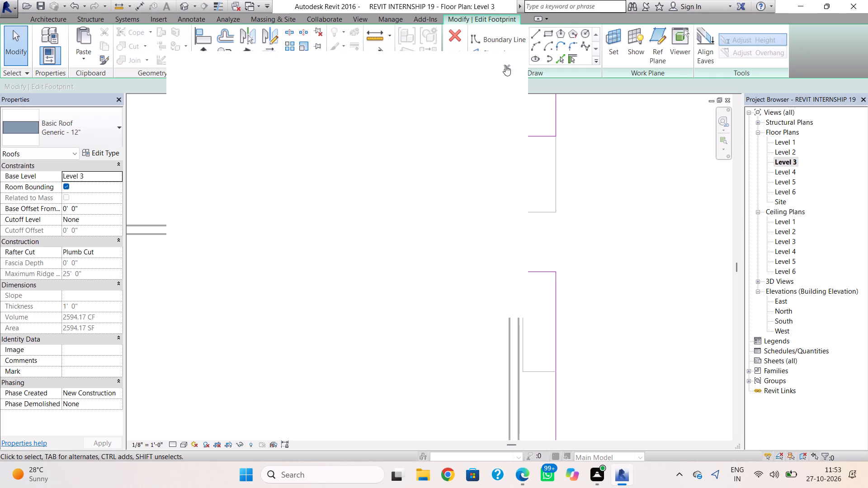
{"action": "left_click", "coordinate": [505, 66]}
{"action": "left_click", "coordinate": [537, 267]}
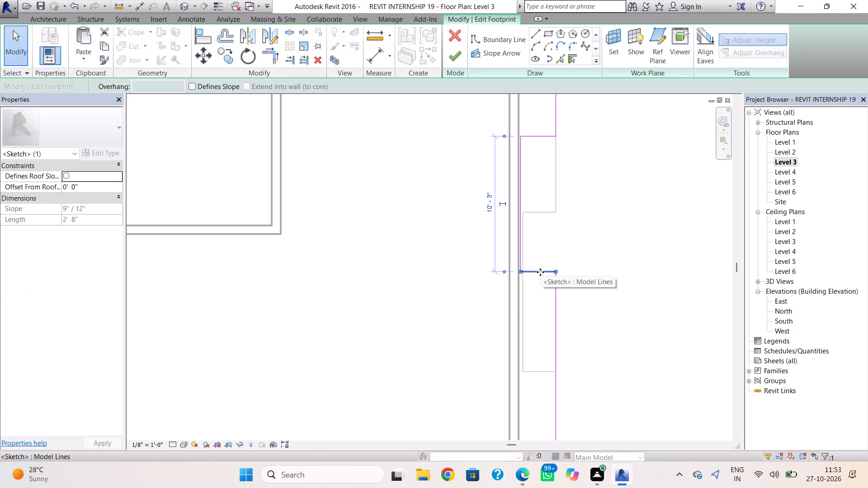
{"action": "key", "text": "Up"}
{"action": "key", "text": "Up"}
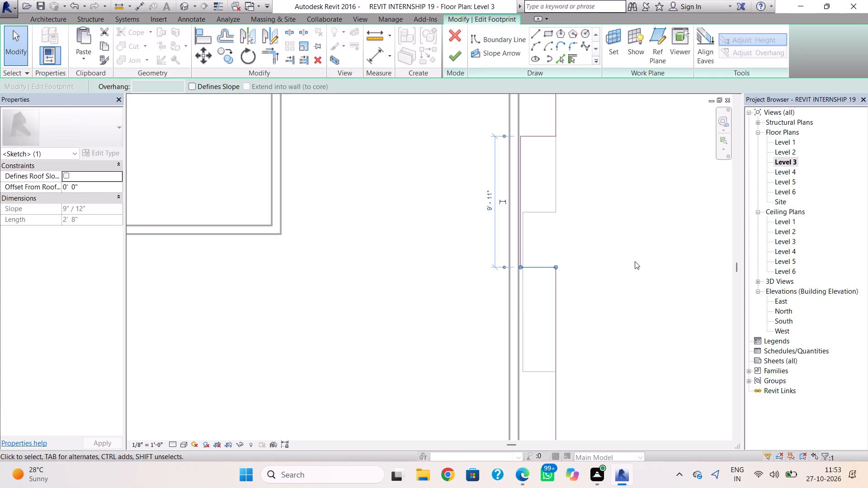
{"action": "left_click", "coordinate": [644, 236]}
{"action": "left_click", "coordinate": [455, 61]}
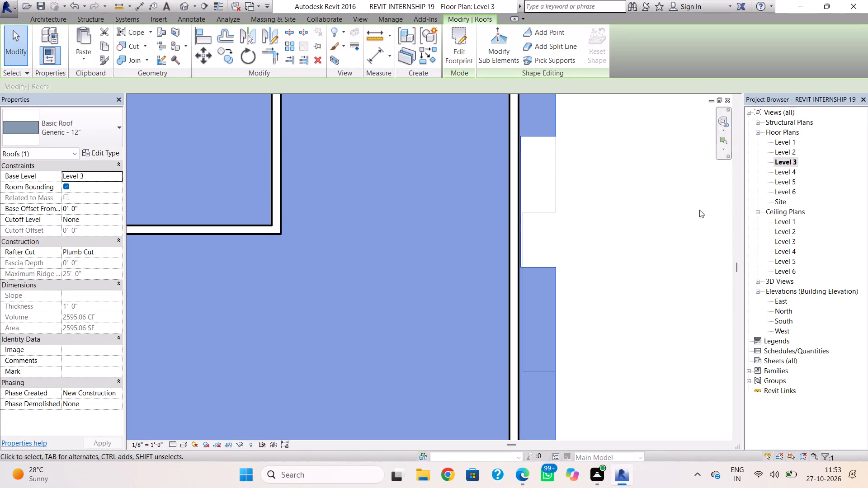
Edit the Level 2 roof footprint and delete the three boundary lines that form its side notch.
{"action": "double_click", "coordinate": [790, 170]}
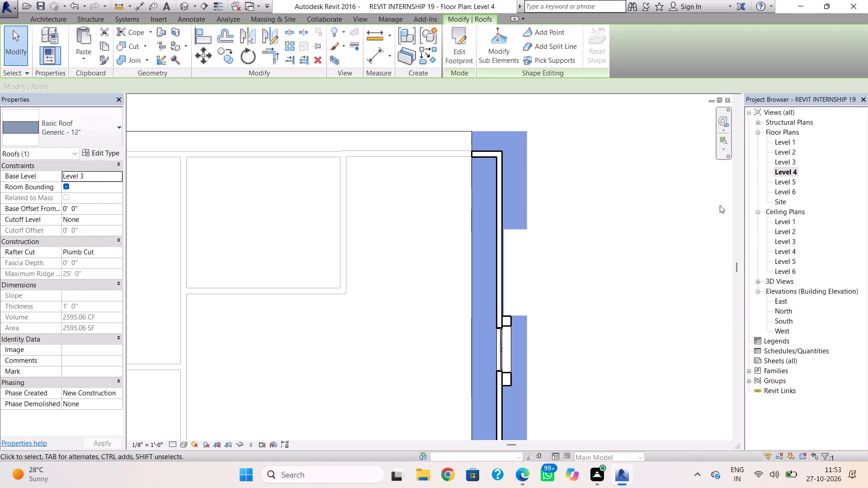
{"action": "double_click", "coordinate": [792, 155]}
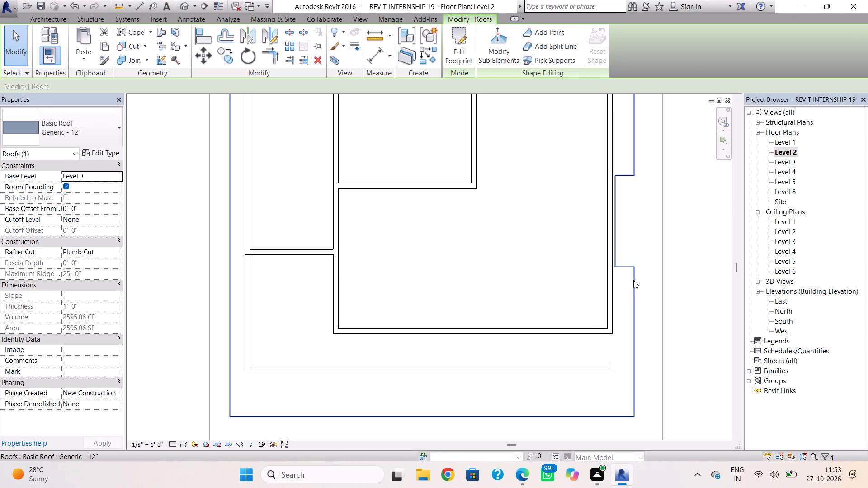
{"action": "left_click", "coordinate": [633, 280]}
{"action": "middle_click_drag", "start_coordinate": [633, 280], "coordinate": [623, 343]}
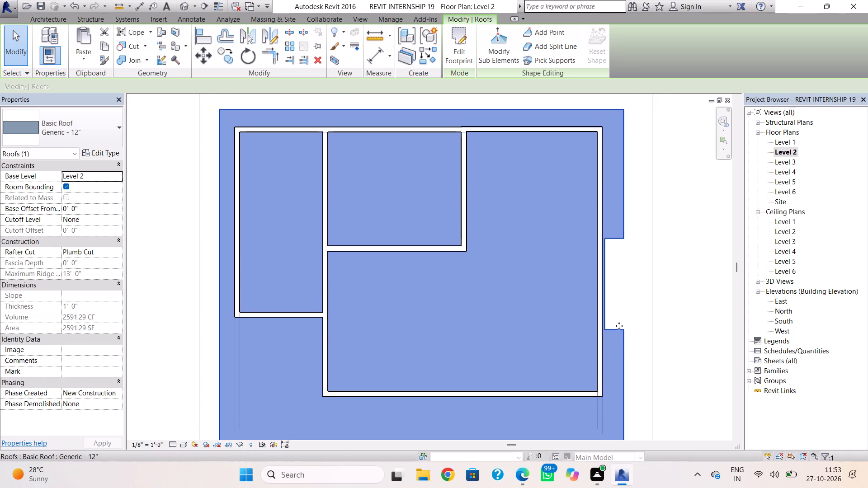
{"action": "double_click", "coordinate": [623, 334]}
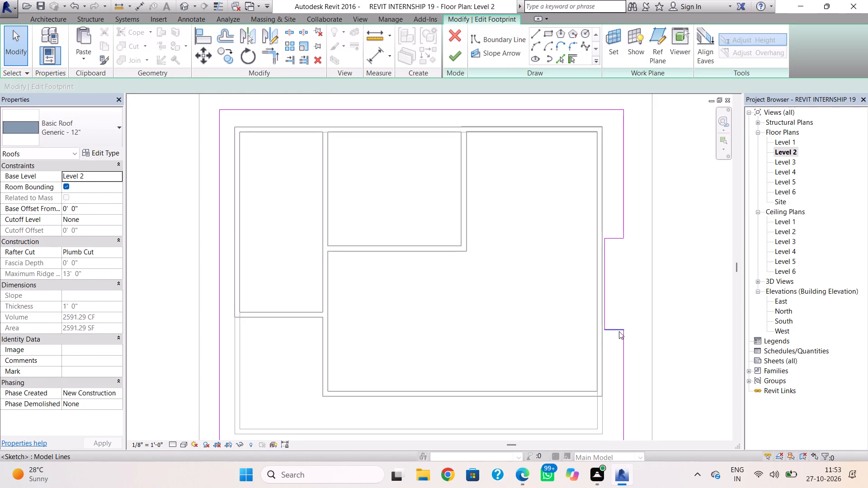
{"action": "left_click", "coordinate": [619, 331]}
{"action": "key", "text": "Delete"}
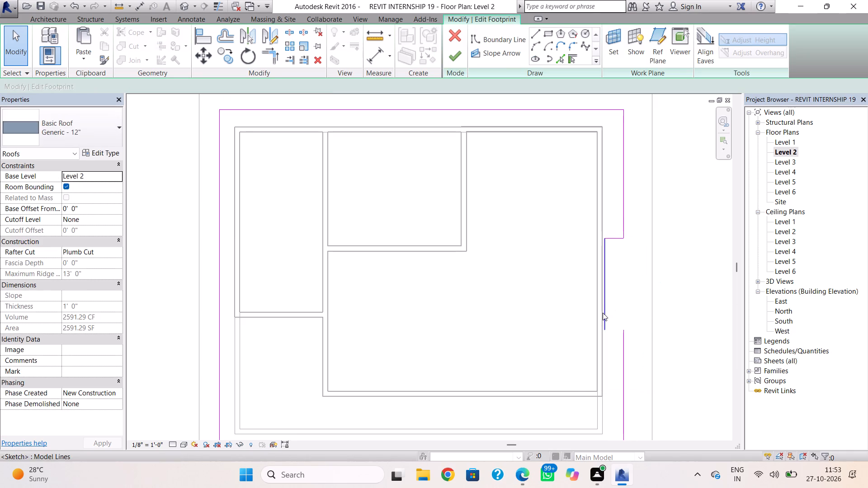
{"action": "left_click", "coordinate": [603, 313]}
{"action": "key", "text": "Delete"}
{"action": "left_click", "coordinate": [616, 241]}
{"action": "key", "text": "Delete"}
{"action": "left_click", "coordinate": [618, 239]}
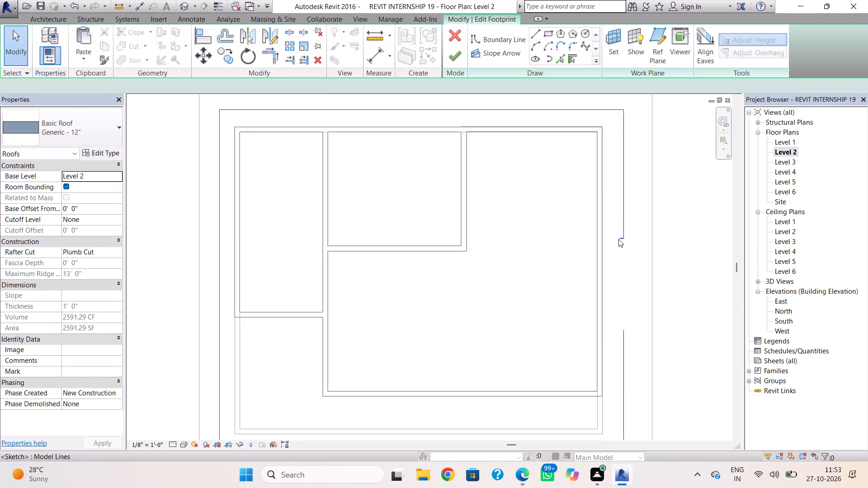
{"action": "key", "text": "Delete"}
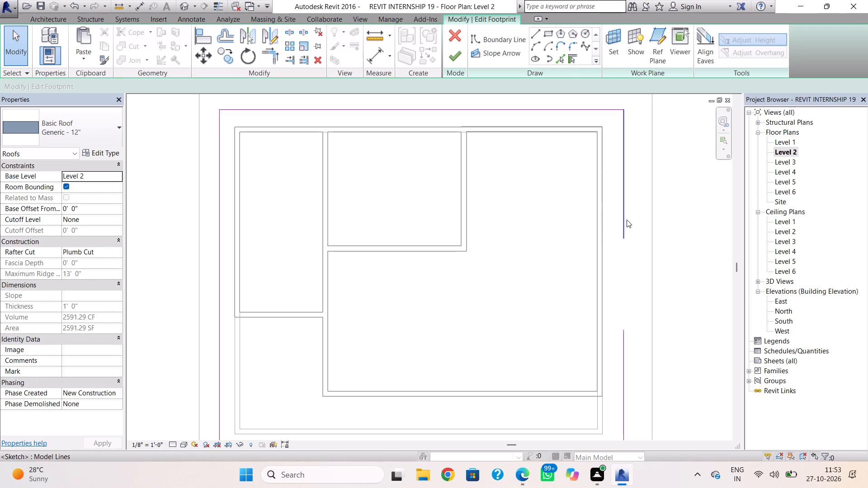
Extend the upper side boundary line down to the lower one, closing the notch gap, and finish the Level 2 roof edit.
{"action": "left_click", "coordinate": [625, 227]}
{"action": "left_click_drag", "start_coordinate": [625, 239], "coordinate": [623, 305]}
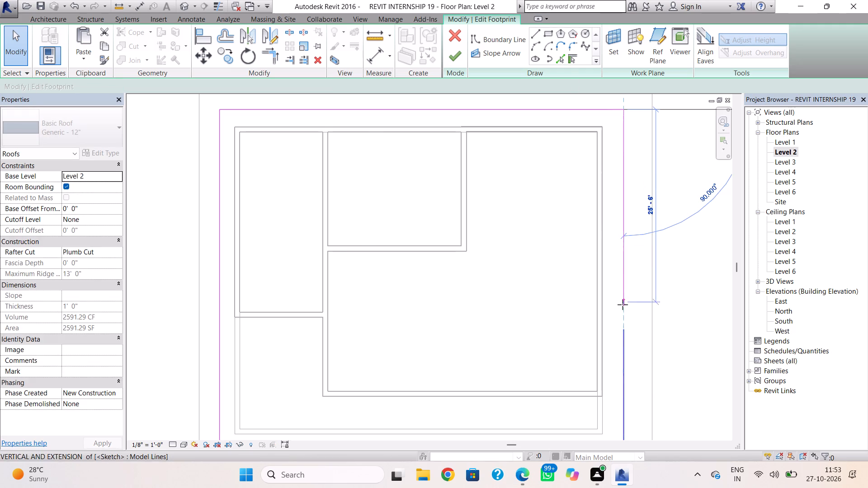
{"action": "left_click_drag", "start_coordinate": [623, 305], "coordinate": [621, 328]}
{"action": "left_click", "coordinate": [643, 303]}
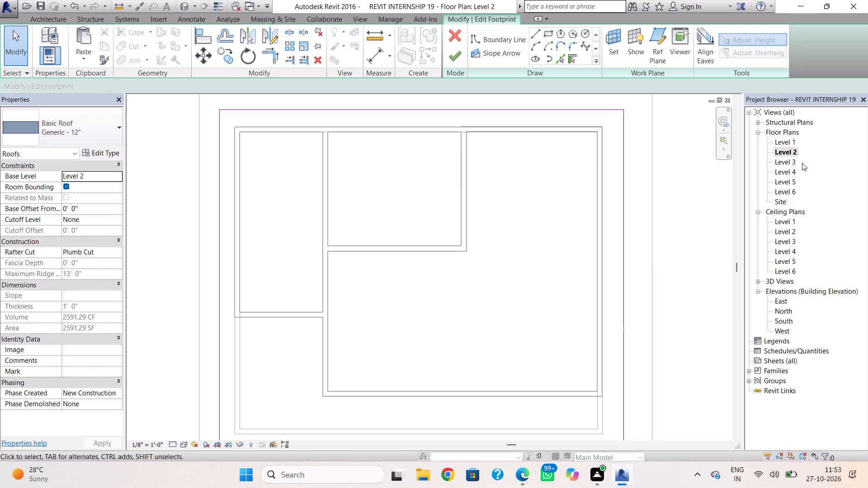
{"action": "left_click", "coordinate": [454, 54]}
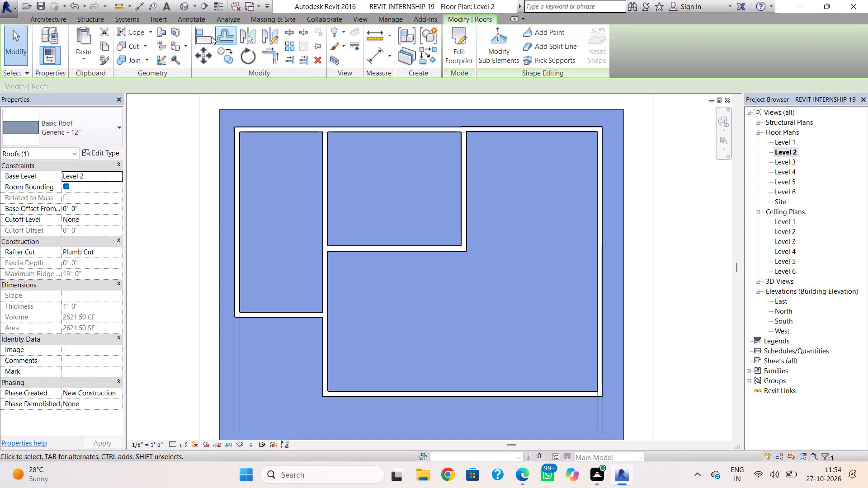
Delete the whole Level 2 roof in the 3D view.
{"action": "left_click", "coordinate": [183, 7]}
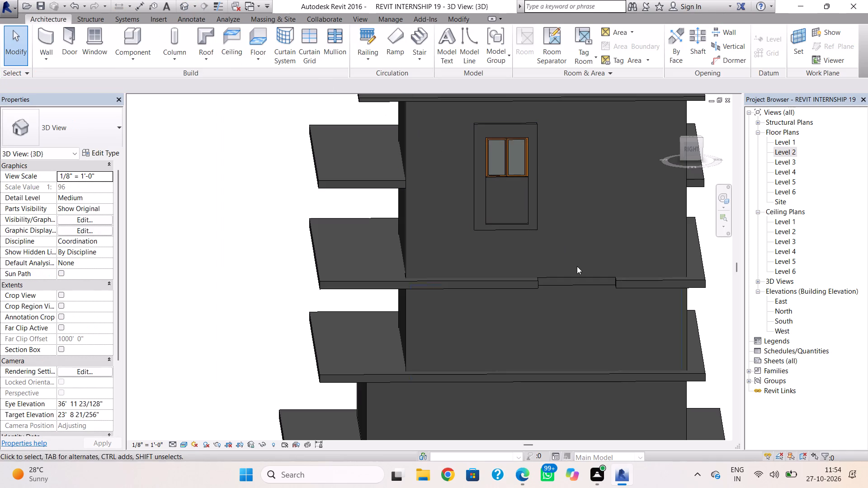
{"action": "left_click", "coordinate": [569, 374]}
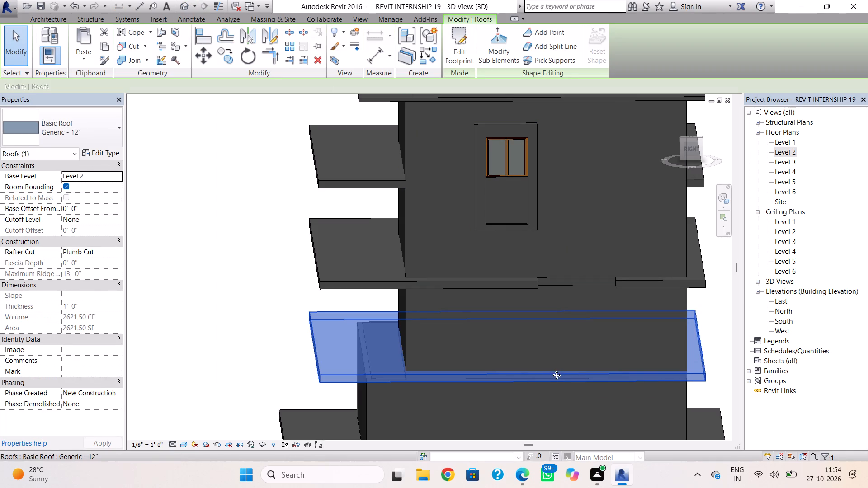
{"action": "key", "text": "Delete"}
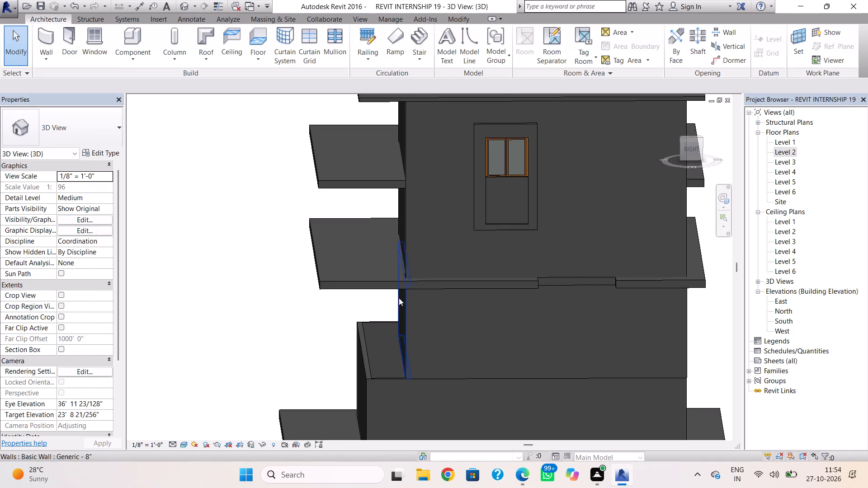
Copy the notched Level 3 roof and paste it aligned to Level 2.
{"action": "left_click", "coordinate": [386, 288]}
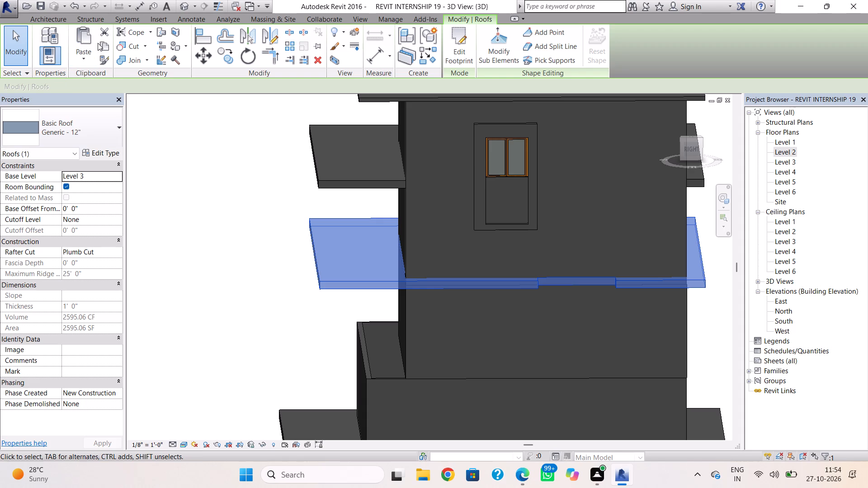
{"action": "left_click", "coordinate": [98, 43]}
{"action": "left_click", "coordinate": [88, 51]}
{"action": "left_click", "coordinate": [108, 97]}
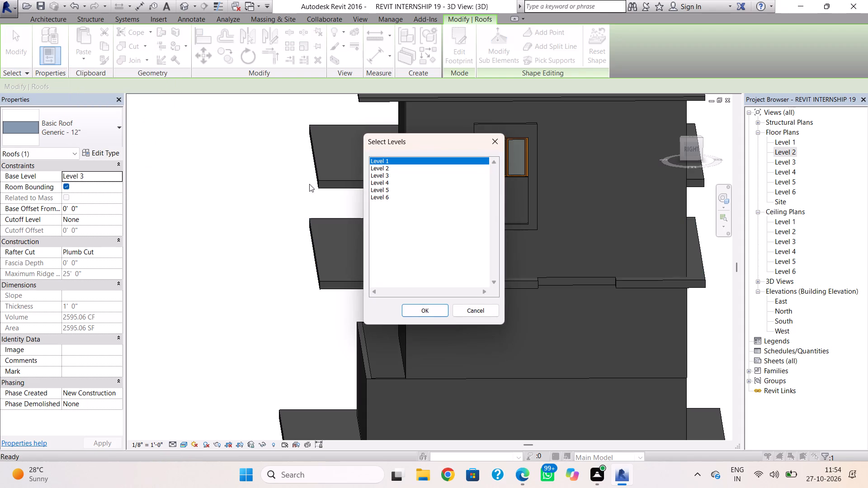
{"action": "left_click", "coordinate": [386, 169]}
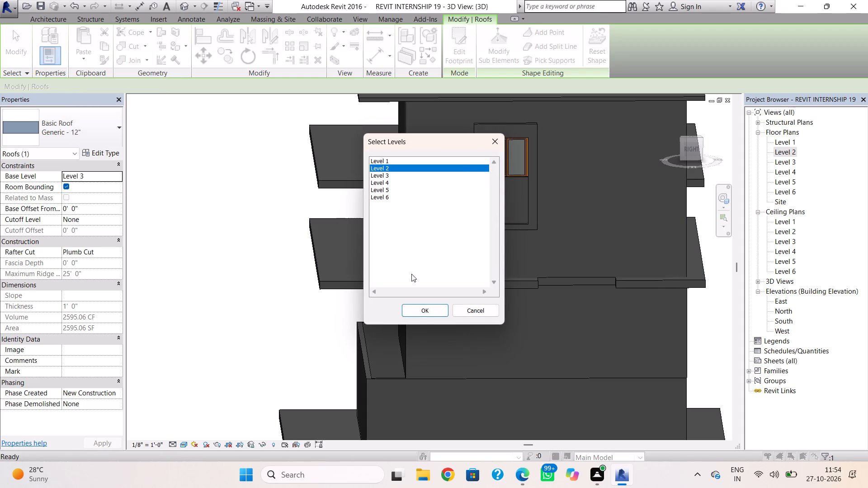
{"action": "left_click", "coordinate": [423, 310]}
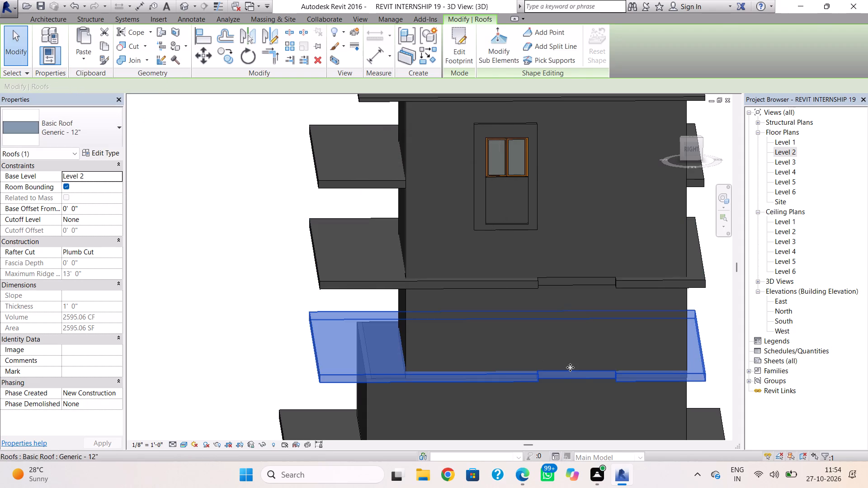
{"action": "key", "text": "Escape"}
Open the pasted Level 2 roof's footprint for editing in the Level 2 floor plan.
{"action": "right_click_drag", "start_coordinate": [547, 343], "coordinate": [664, 363], "text": "shift"}
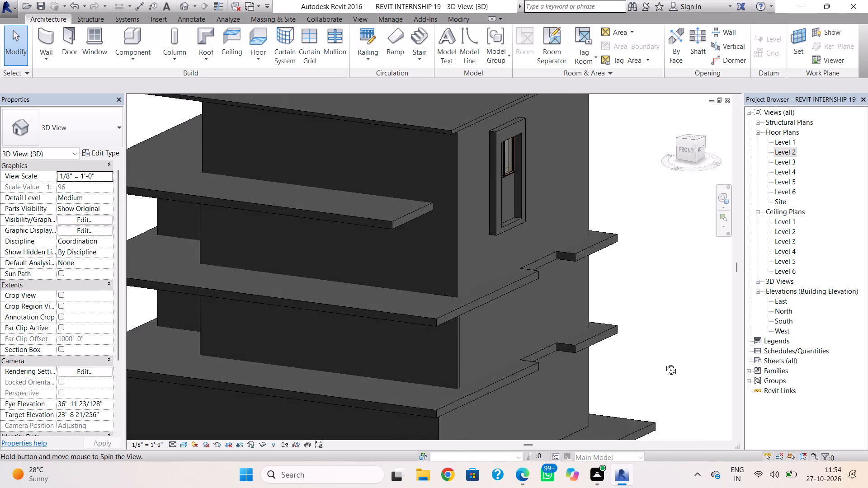
{"action": "right_click_drag", "start_coordinate": [664, 363], "coordinate": [548, 335], "text": "shift"}
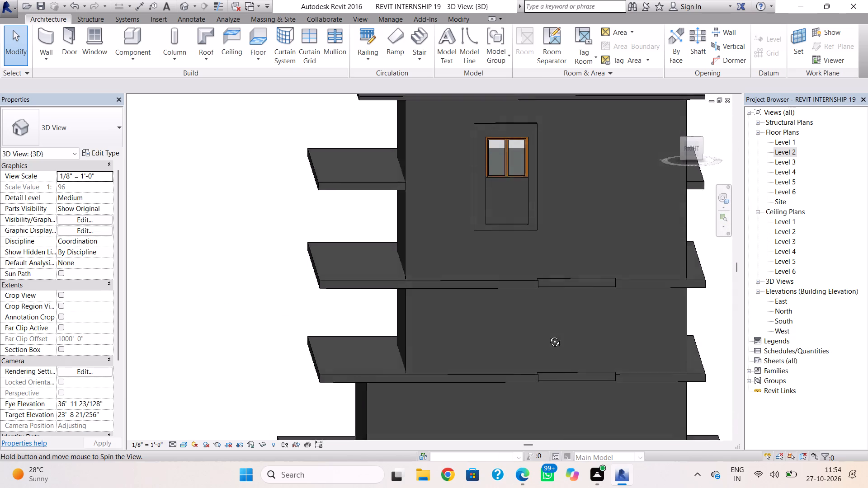
{"action": "right_click_drag", "start_coordinate": [548, 335], "coordinate": [543, 366], "text": "shift"}
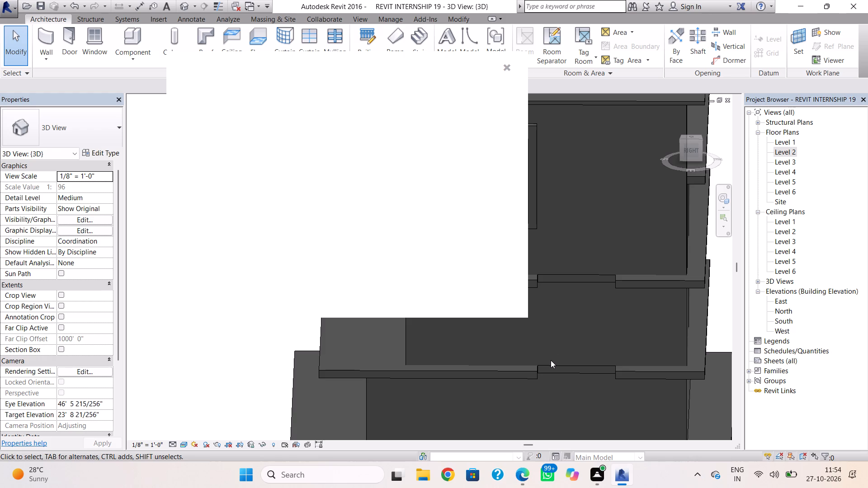
{"action": "left_click", "coordinate": [506, 67]}
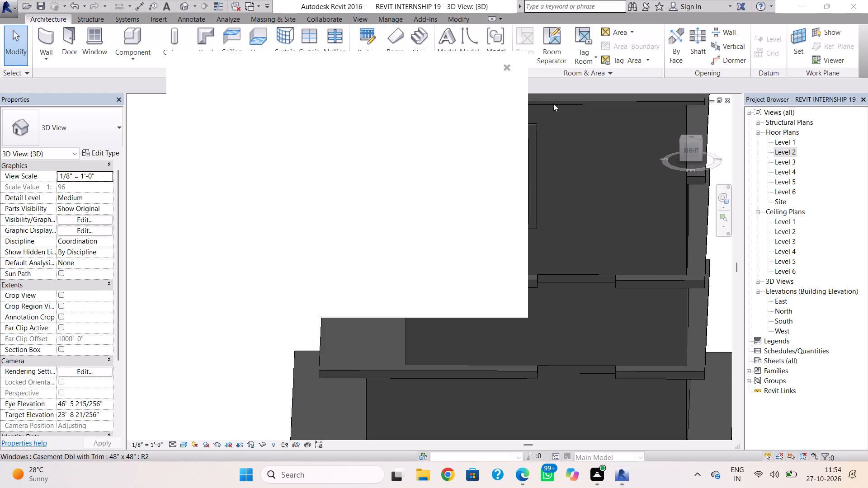
{"action": "double_click", "coordinate": [507, 378]}
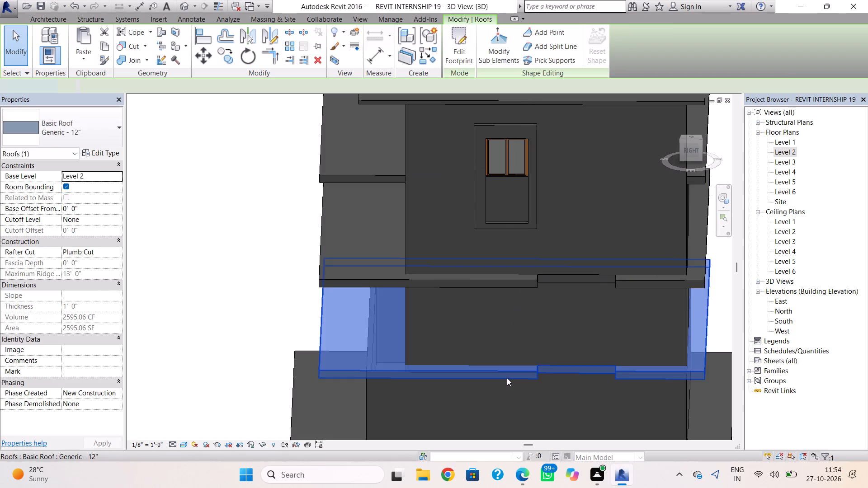
{"action": "double_click", "coordinate": [788, 152]}
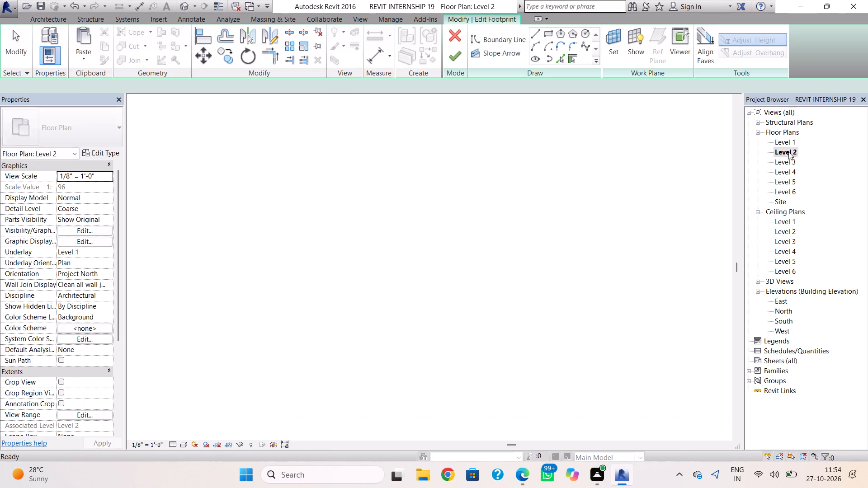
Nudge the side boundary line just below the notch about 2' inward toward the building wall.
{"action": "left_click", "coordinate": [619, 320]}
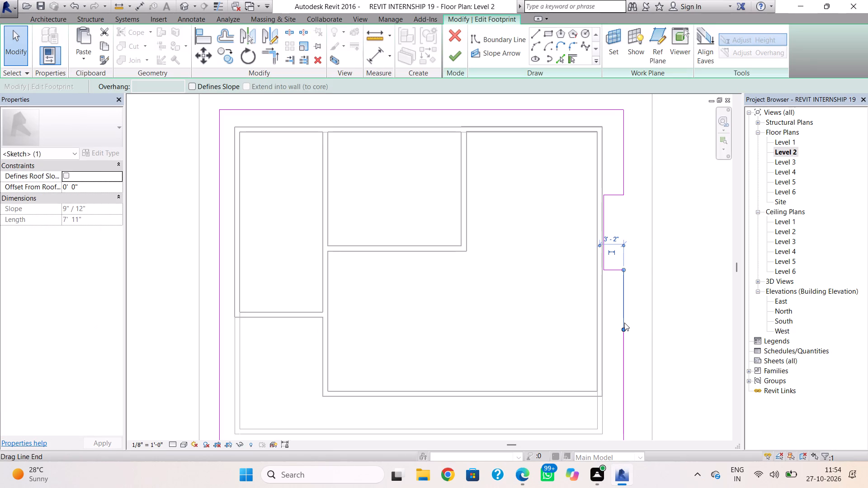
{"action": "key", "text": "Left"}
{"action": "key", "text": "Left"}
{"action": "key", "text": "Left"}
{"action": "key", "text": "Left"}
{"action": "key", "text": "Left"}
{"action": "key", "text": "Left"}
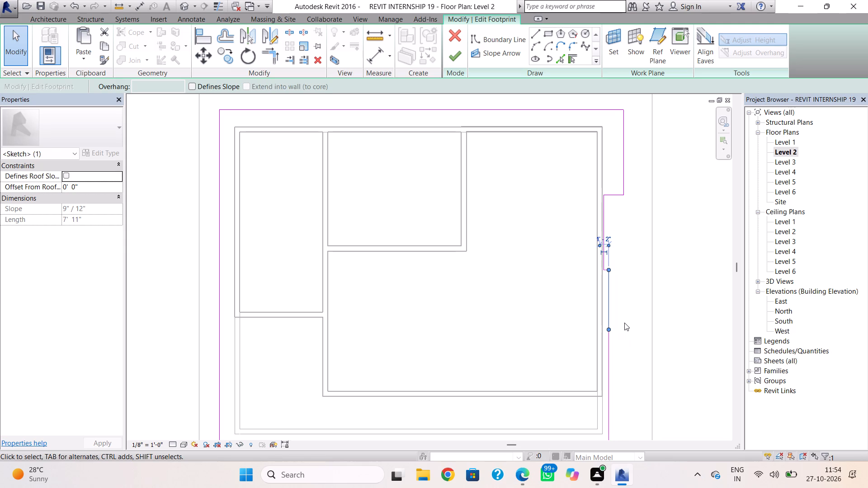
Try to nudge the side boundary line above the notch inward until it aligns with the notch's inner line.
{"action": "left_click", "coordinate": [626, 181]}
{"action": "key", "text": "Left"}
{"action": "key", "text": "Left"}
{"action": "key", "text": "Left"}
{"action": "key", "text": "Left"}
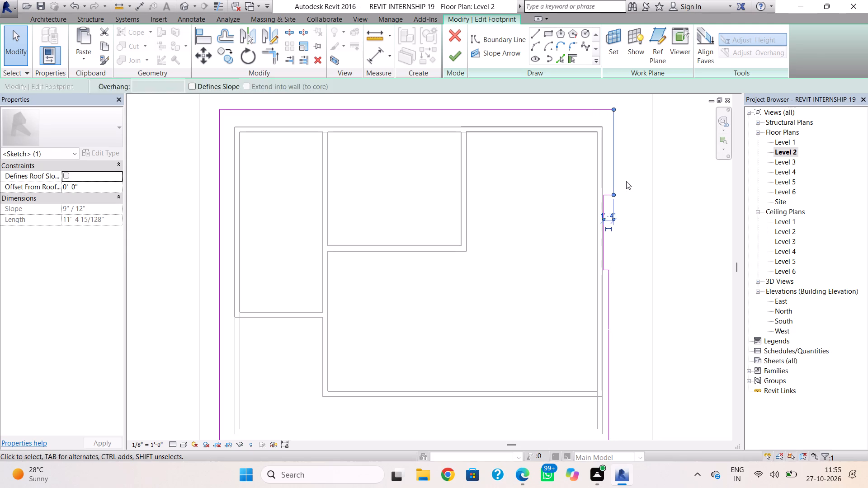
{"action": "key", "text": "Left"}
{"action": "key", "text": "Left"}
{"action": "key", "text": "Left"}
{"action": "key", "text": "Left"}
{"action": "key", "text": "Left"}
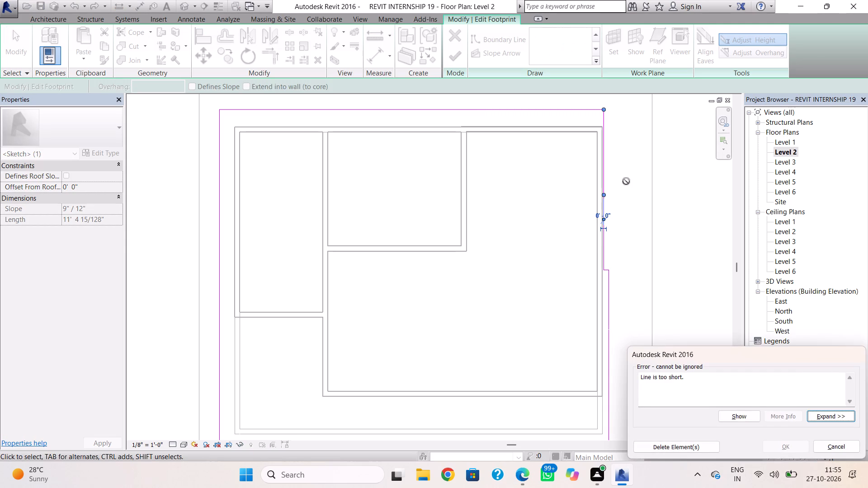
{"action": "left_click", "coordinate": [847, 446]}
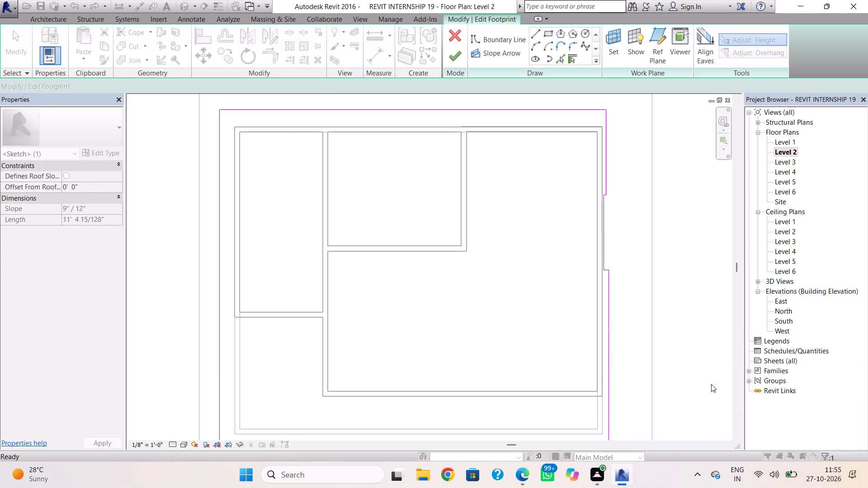
Delete all boundary lines along the notched side of the Level 2 roof footprint, including the notch's three lines.
{"action": "left_click", "coordinate": [604, 247]}
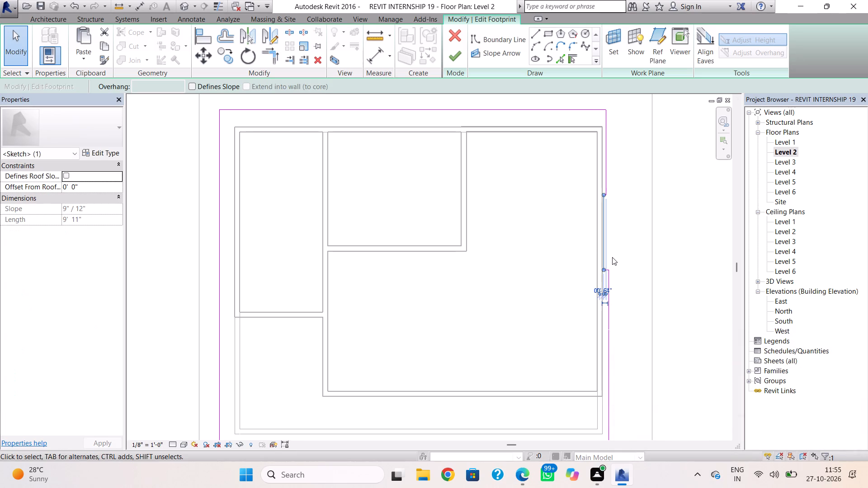
{"action": "key", "text": "Delete"}
{"action": "left_click", "coordinate": [609, 288]}
{"action": "key", "text": "Delete"}
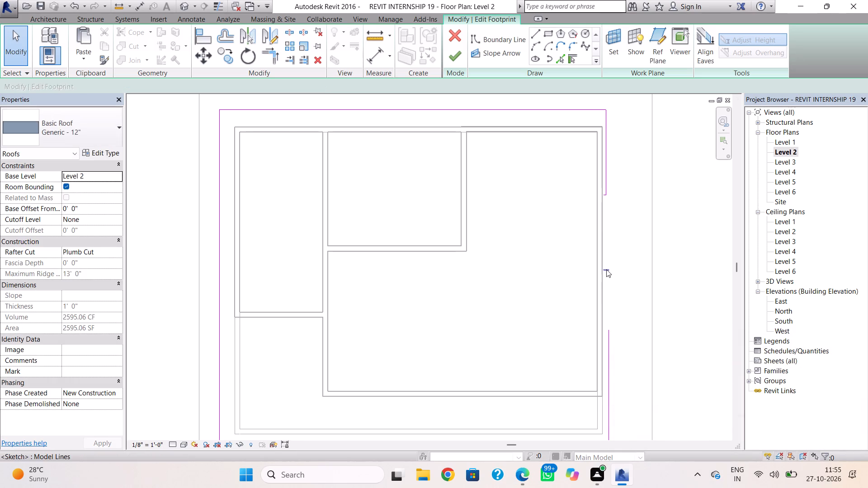
{"action": "left_click", "coordinate": [606, 269]}
{"action": "key", "text": "Delete"}
{"action": "left_click", "coordinate": [611, 335]}
{"action": "key", "text": "Delete"}
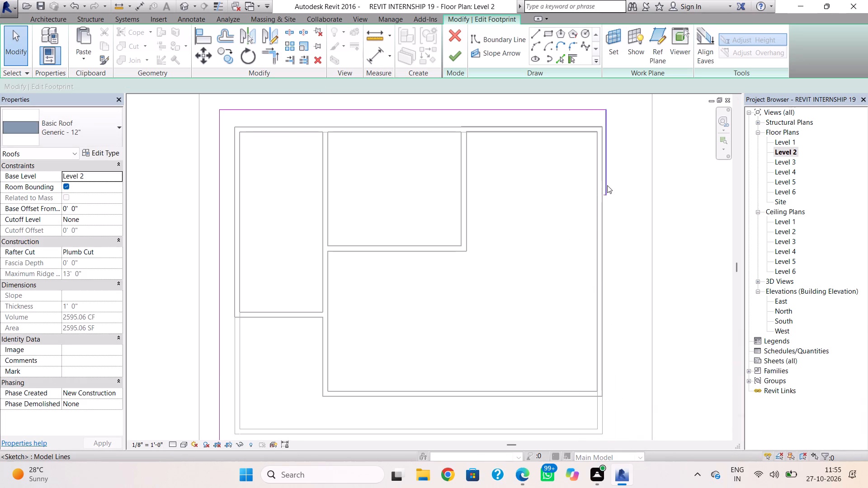
{"action": "left_click", "coordinate": [607, 185]}
{"action": "key", "text": "Delete"}
{"action": "left_click", "coordinate": [605, 196]}
{"action": "key", "text": "Delete"}
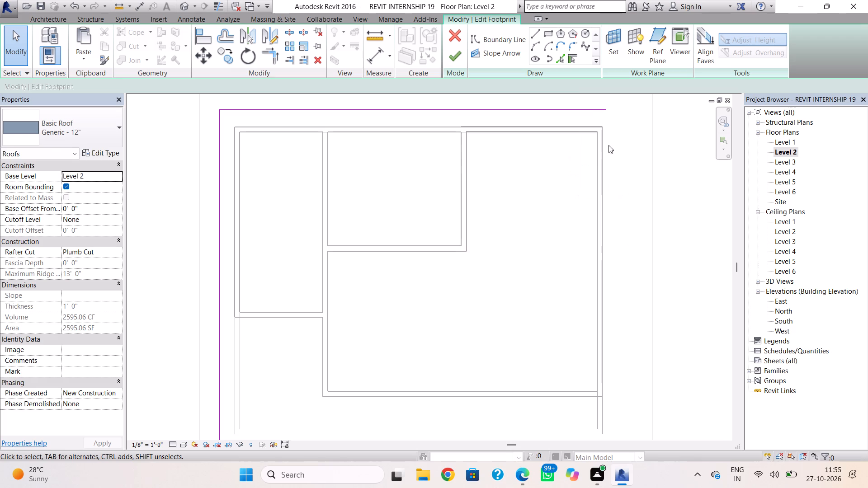
Draw a straight side boundary line about 47'-6" long from the wall's upper outer corner down past the lower roof boundary.
{"action": "left_click", "coordinate": [537, 36]}
{"action": "left_click", "coordinate": [601, 127]}
{"action": "scroll", "coordinate": [598, 361], "scroll_direction": "down", "scroll_amount": 1}
{"action": "middle_click_drag", "start_coordinate": [598, 361], "coordinate": [586, 275]}
{"action": "left_click", "coordinate": [585, 385]}
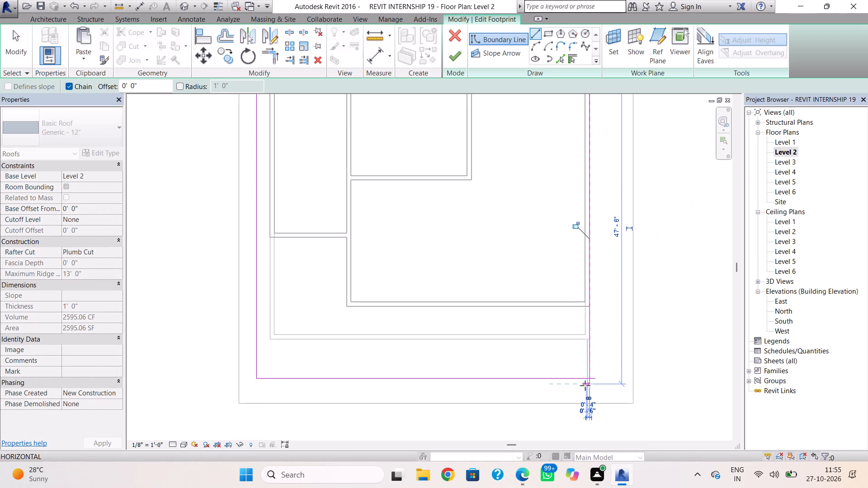
{"action": "key", "text": "Escape"}
{"action": "scroll", "coordinate": [592, 386], "scroll_direction": "up", "scroll_amount": 7}
{"action": "key", "text": "Escape"}
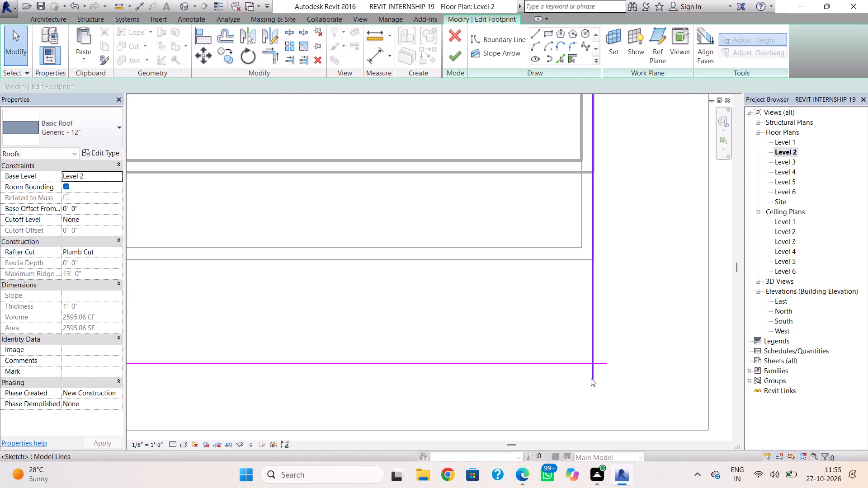
Shorten the new side line and the lower boundary line so they meet in a clean corner.
{"action": "left_click", "coordinate": [591, 378]}
{"action": "left_click_drag", "start_coordinate": [592, 378], "coordinate": [593, 365]}
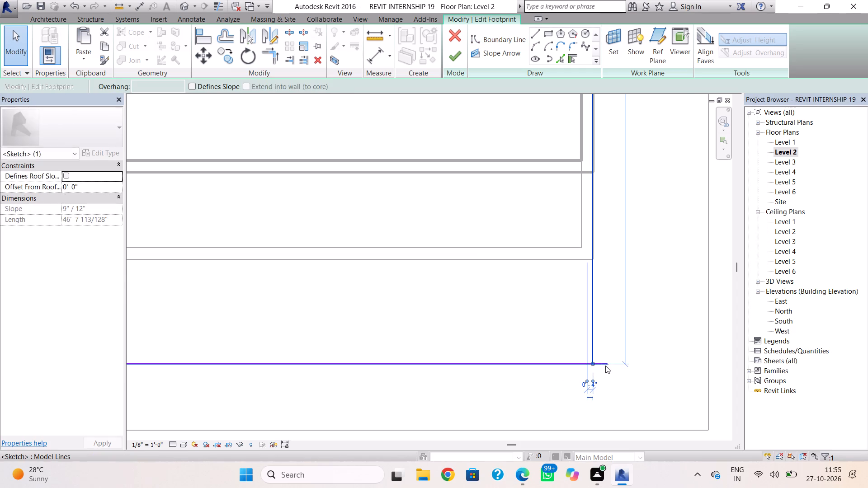
{"action": "left_click", "coordinate": [605, 366]}
{"action": "left_click_drag", "start_coordinate": [607, 364], "coordinate": [595, 364]}
{"action": "left_click", "coordinate": [618, 356]}
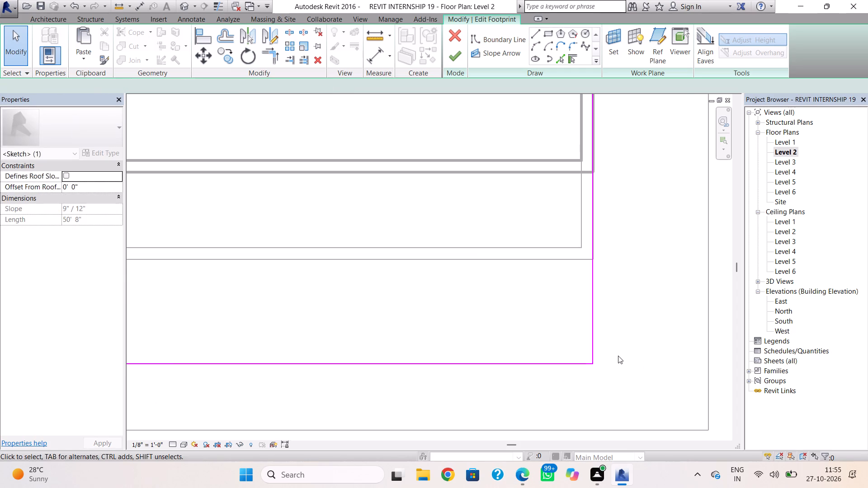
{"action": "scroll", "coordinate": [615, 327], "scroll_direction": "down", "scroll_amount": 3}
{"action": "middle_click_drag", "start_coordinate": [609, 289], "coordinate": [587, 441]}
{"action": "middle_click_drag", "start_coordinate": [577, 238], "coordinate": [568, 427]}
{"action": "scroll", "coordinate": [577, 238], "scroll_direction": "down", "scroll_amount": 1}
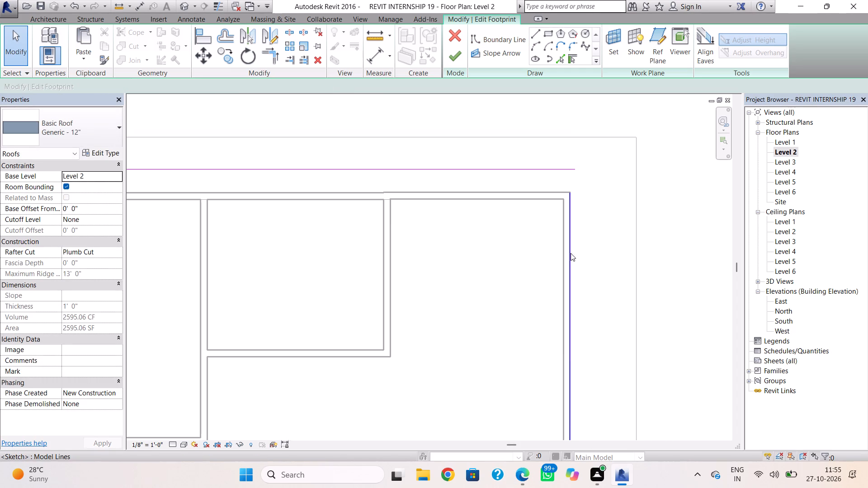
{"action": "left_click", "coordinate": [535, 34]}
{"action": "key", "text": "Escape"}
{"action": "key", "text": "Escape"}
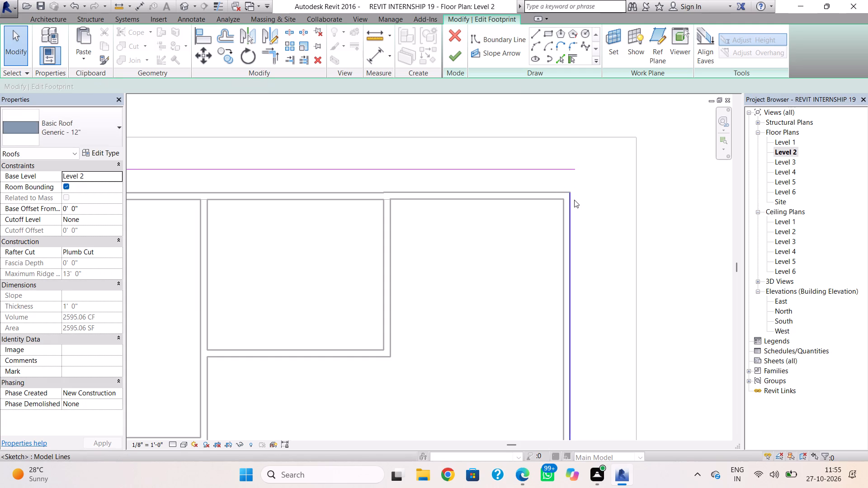
Extend the side line up to the upper boundary line and trim that line's overhang to close the corner.
{"action": "left_click", "coordinate": [572, 201]}
{"action": "scroll", "coordinate": [572, 193], "scroll_direction": "up", "scroll_amount": 6}
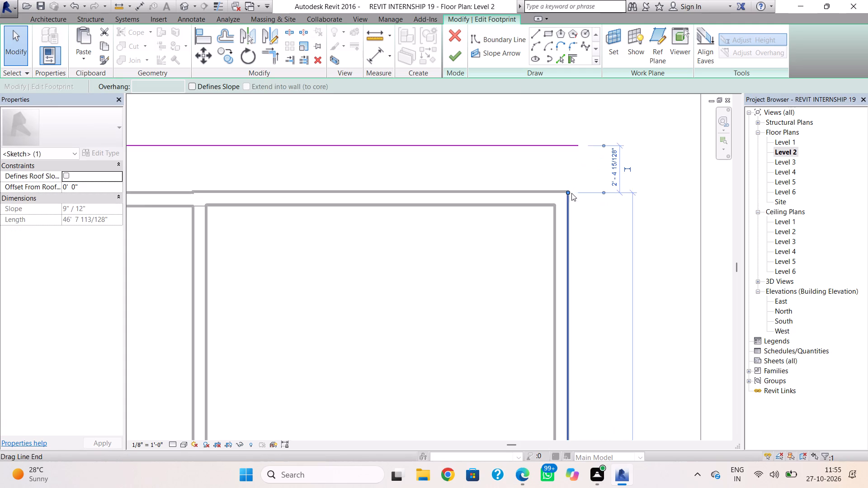
{"action": "left_click_drag", "start_coordinate": [566, 193], "coordinate": [563, 144]}
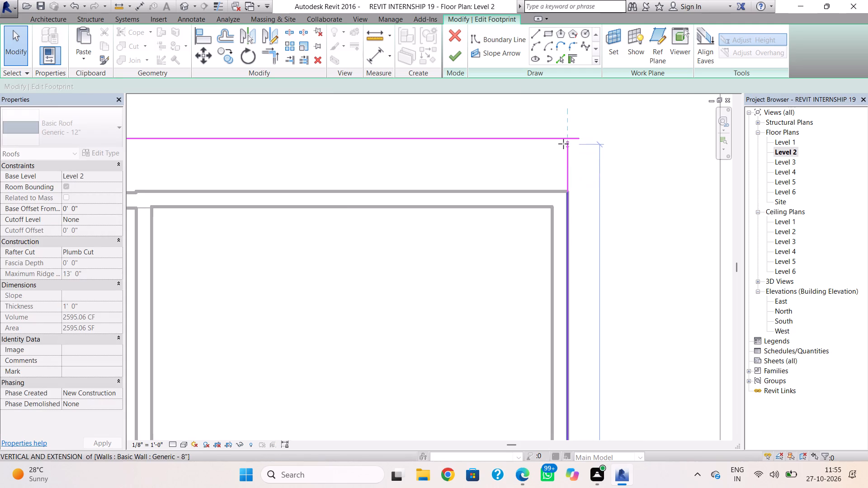
{"action": "left_click_drag", "start_coordinate": [563, 144], "coordinate": [563, 139]}
{"action": "left_click", "coordinate": [576, 137]}
{"action": "left_click_drag", "start_coordinate": [579, 138], "coordinate": [576, 138]}
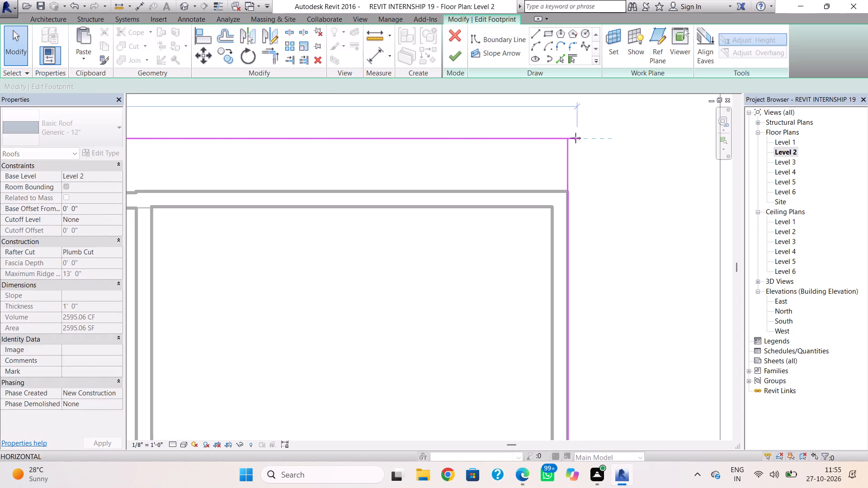
{"action": "left_click_drag", "start_coordinate": [576, 138], "coordinate": [566, 138]}
{"action": "key", "text": "Escape"}
{"action": "scroll", "coordinate": [604, 242], "scroll_direction": "down", "scroll_amount": 1}
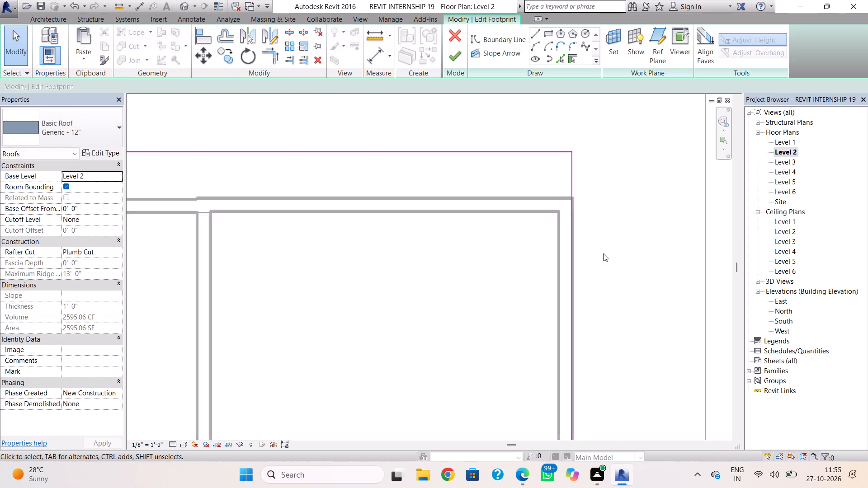
Finish the Level 2 roof footprint edit and attach the highlighted walls to the roof.
{"action": "scroll", "coordinate": [603, 253], "scroll_direction": "down", "scroll_amount": 2}
{"action": "left_click", "coordinate": [458, 56]}
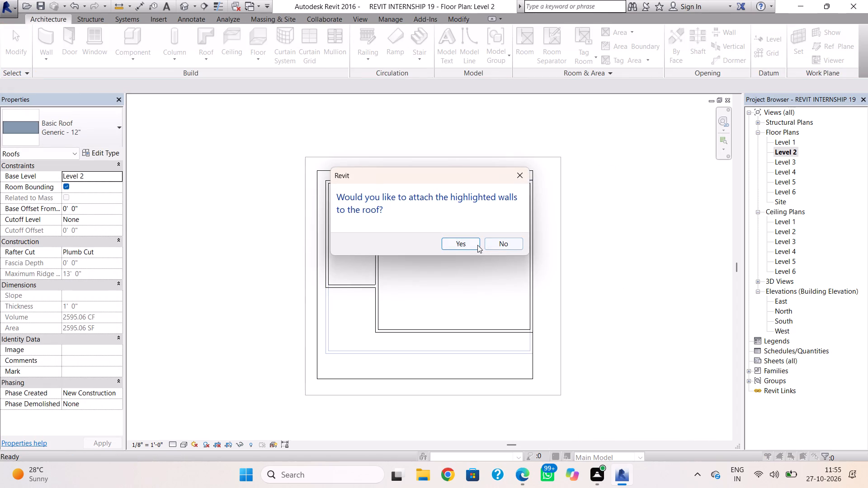
{"action": "left_click", "coordinate": [477, 245]}
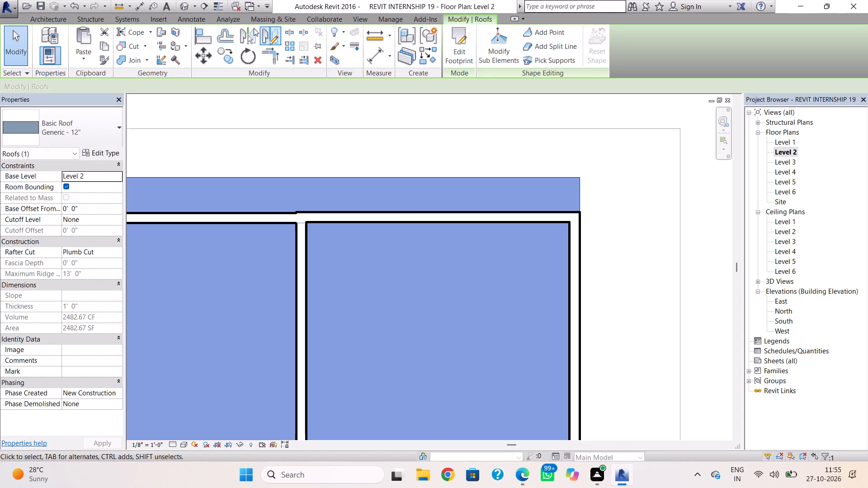
Delete the old Level 3 roof with the notched side edge in the 3D view.
{"action": "left_click", "coordinate": [189, 6]}
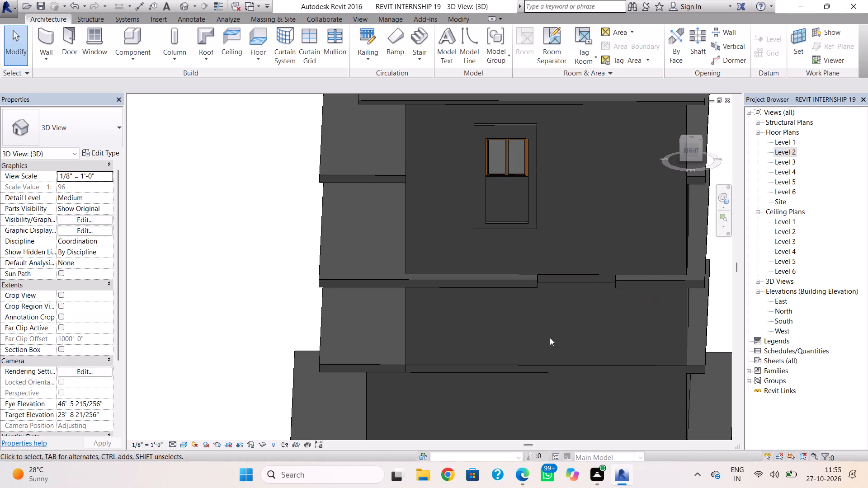
{"action": "left_click", "coordinate": [388, 368]}
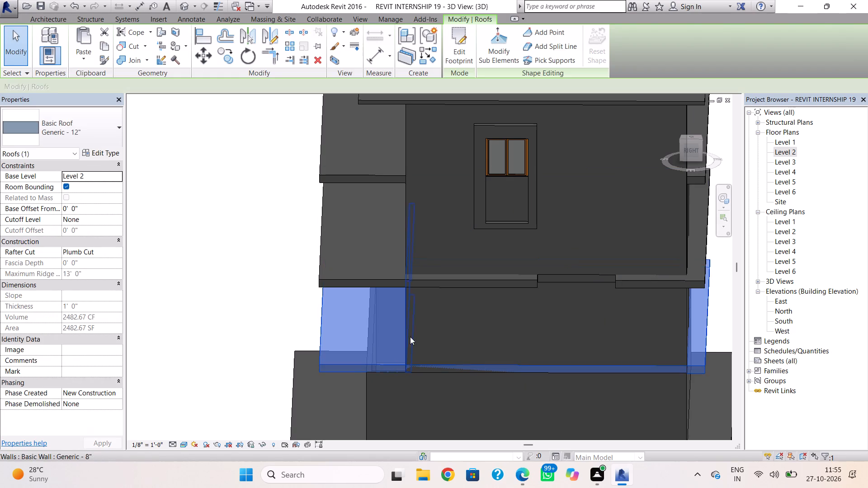
{"action": "key", "text": "Escape"}
{"action": "left_click", "coordinate": [389, 290]}
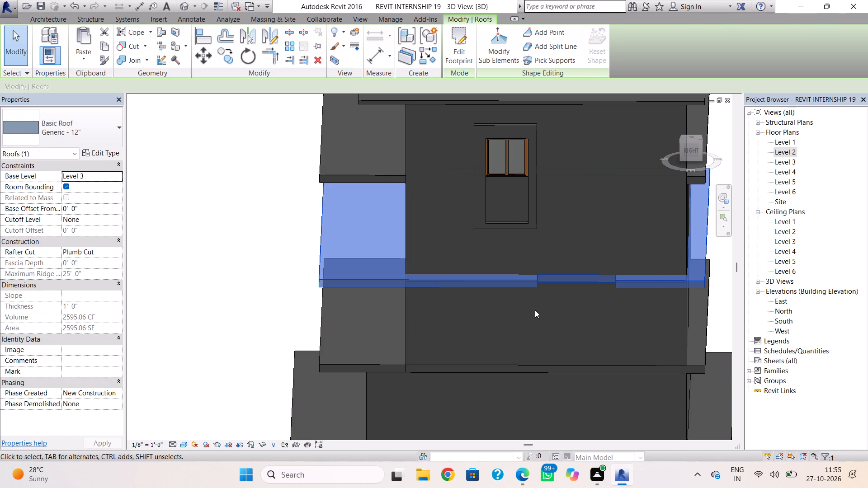
{"action": "key", "text": "Delete"}
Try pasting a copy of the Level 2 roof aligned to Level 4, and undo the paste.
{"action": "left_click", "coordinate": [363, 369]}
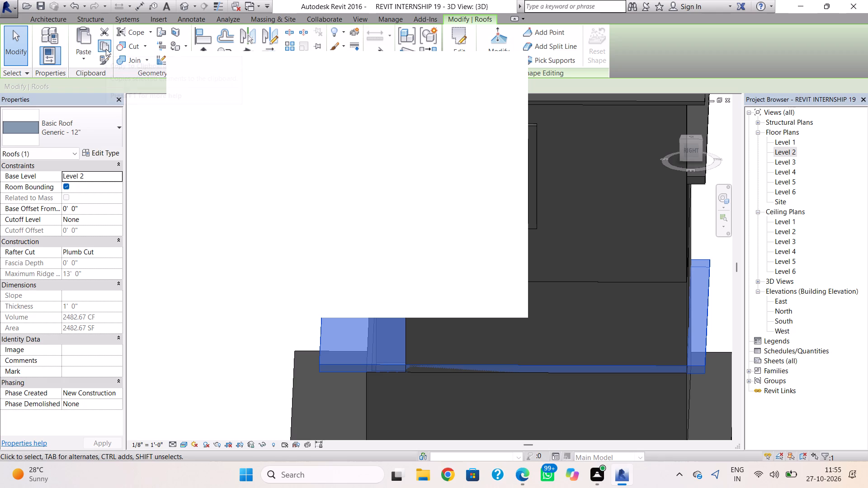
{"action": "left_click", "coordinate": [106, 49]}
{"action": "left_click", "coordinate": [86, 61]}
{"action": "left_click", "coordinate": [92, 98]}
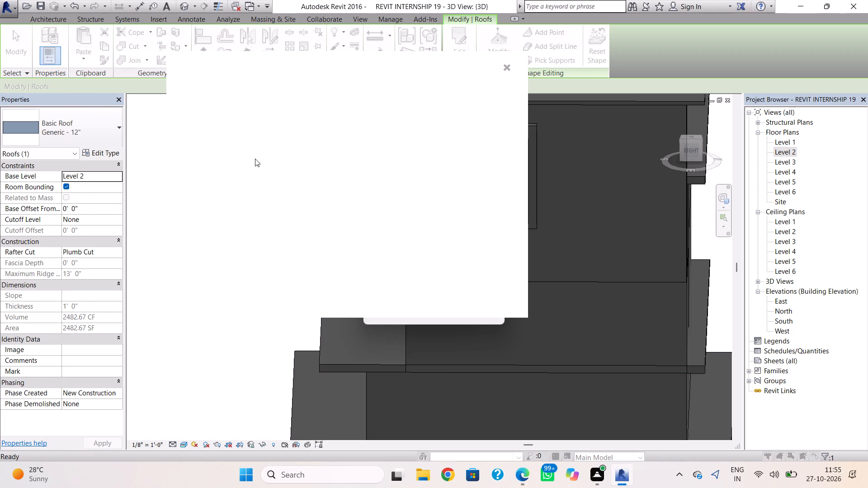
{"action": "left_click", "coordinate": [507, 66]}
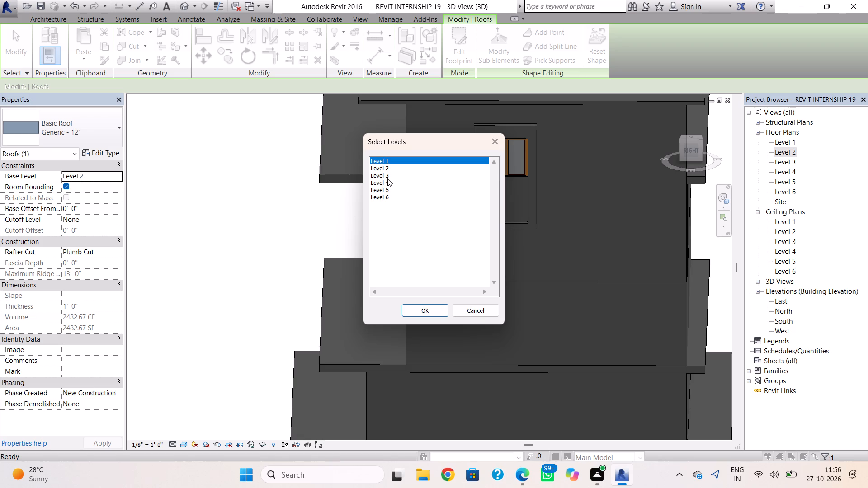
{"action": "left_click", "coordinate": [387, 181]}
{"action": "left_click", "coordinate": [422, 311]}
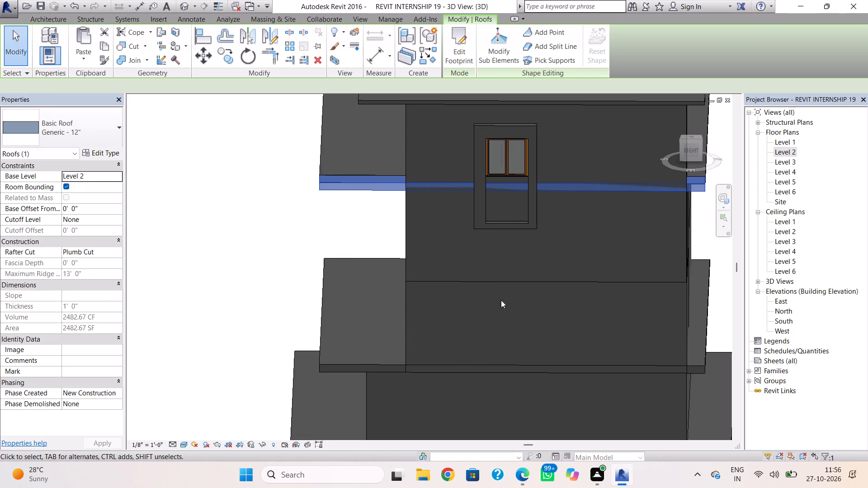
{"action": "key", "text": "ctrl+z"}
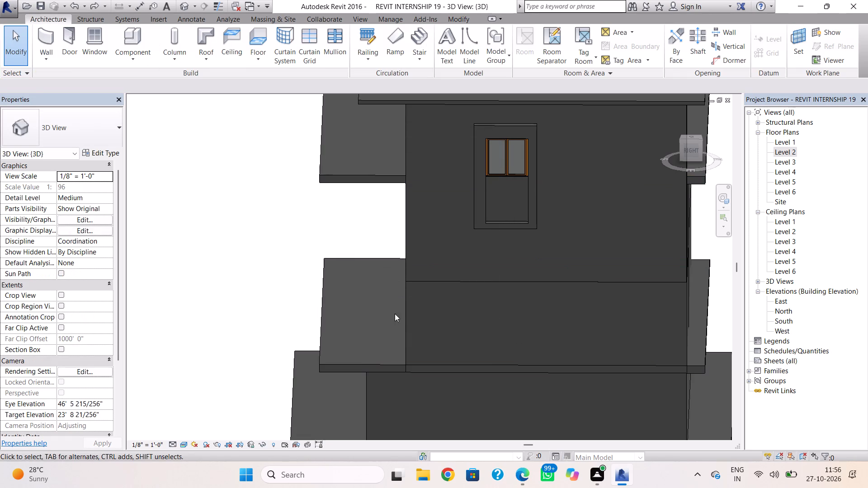
Copy the Level 2 roof and paste it aligned to Level 3.
{"action": "left_click", "coordinate": [352, 360]}
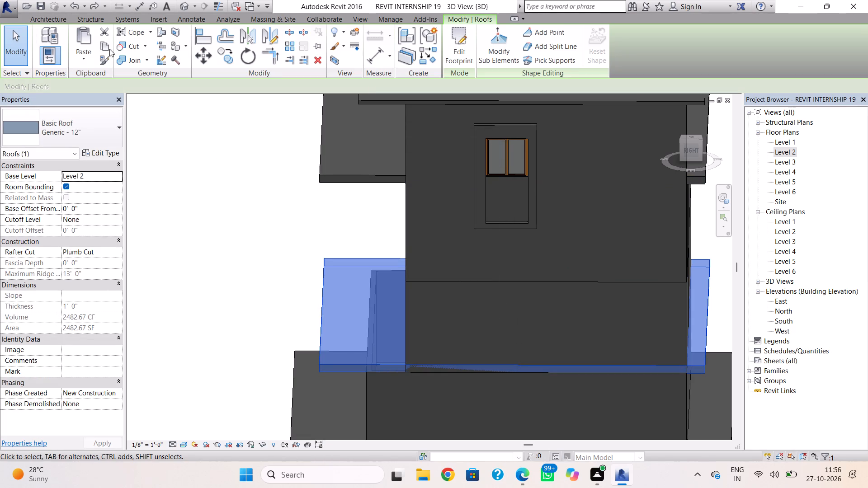
{"action": "left_click", "coordinate": [105, 50]}
{"action": "left_click", "coordinate": [85, 61]}
{"action": "left_click_drag", "start_coordinate": [114, 93], "coordinate": [132, 97]}
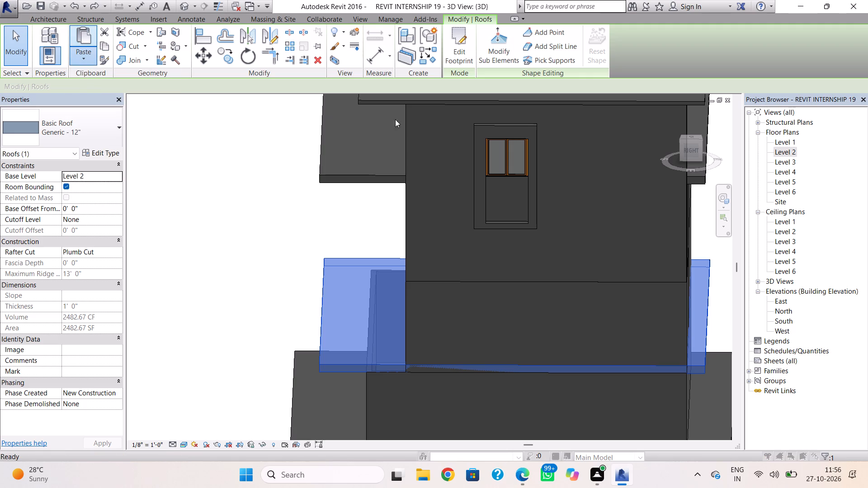
{"action": "left_click", "coordinate": [431, 178]}
{"action": "left_click", "coordinate": [430, 307]}
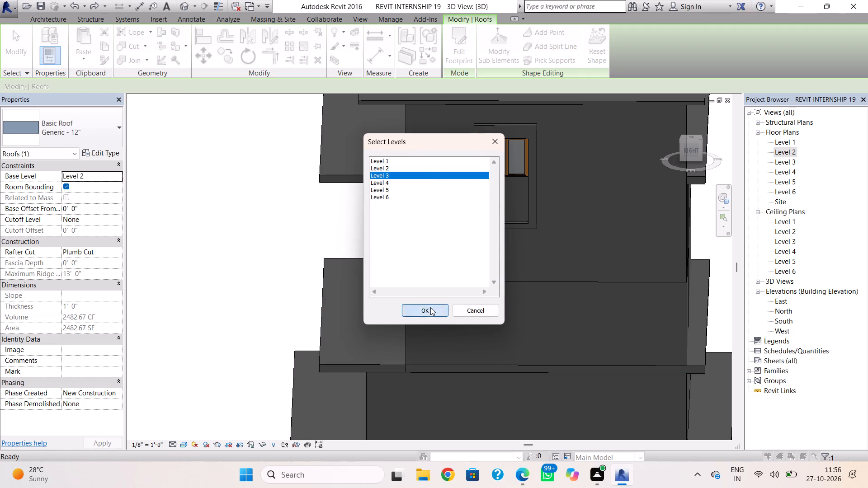
{"action": "key", "text": "Escape"}
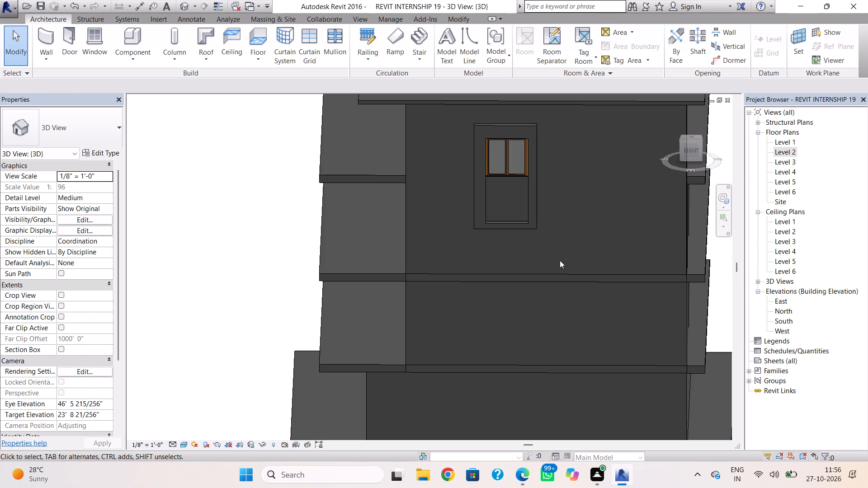
Open the in-place frame around the casement window for editing and select its extrusion.
{"action": "middle_click_drag", "start_coordinate": [586, 236], "coordinate": [564, 272]}
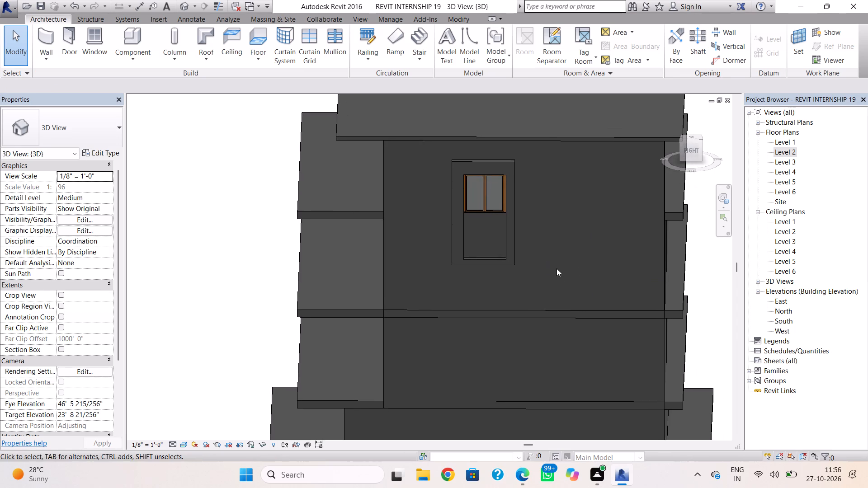
{"action": "double_click", "coordinate": [514, 259]}
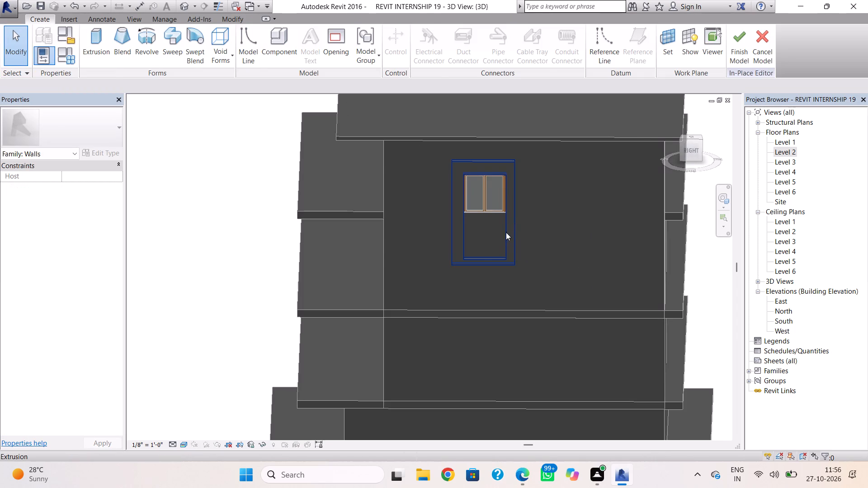
{"action": "left_click", "coordinate": [506, 232]}
{"action": "scroll", "coordinate": [516, 217], "scroll_direction": "up", "scroll_amount": 6}
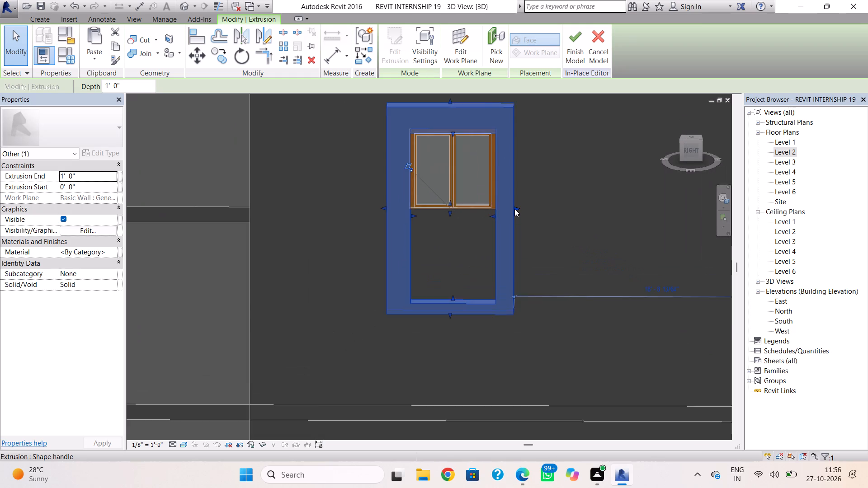
{"action": "scroll", "coordinate": [514, 209], "scroll_direction": "up", "scroll_amount": 1}
{"action": "left_click", "coordinate": [514, 209]}
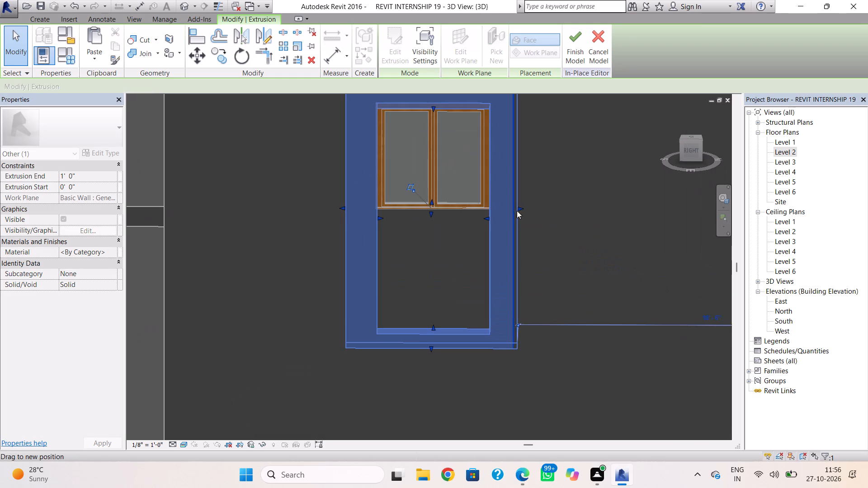
{"action": "left_click", "coordinate": [543, 236]}
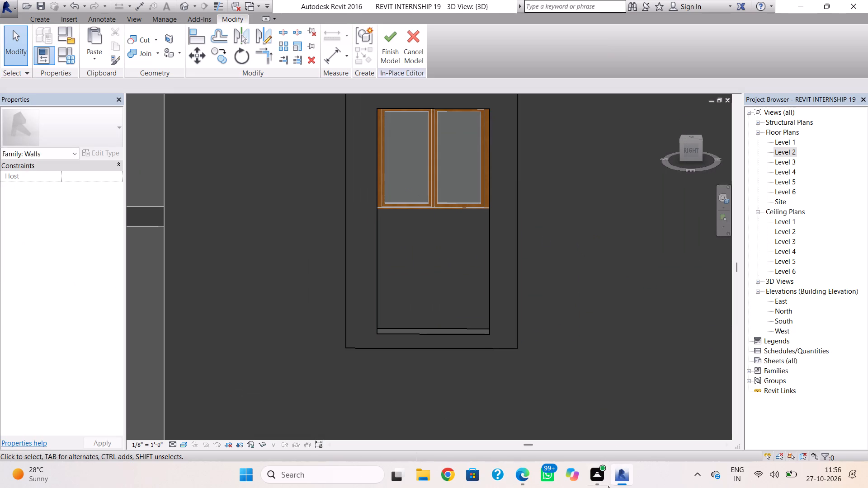
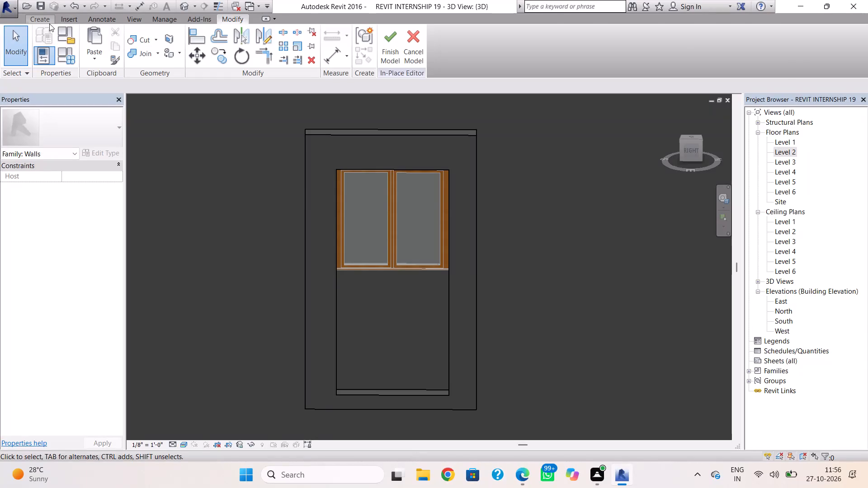
Start a new in-place extrusion and sketch its closed rectangular outline, about 13'-10" wide, beside the casement window, from roof underside along the wall's edge.
{"action": "left_click", "coordinate": [48, 23]}
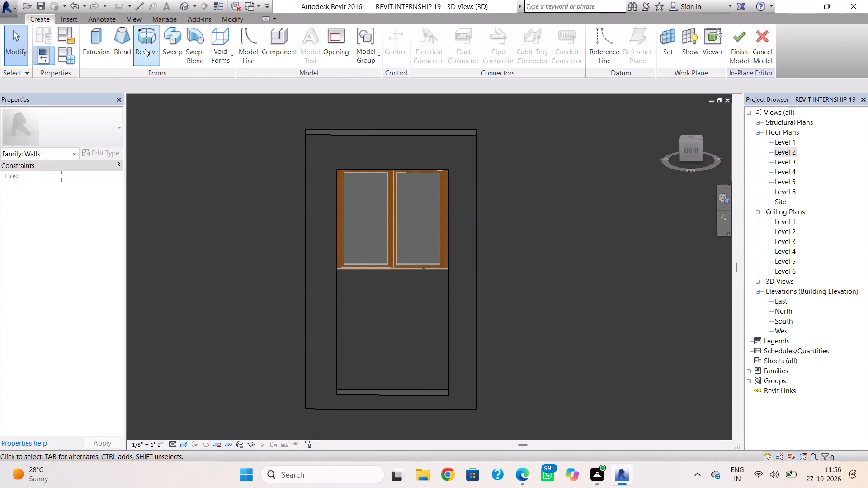
{"action": "left_click", "coordinate": [108, 52]}
{"action": "scroll", "coordinate": [619, 254], "scroll_direction": "down", "scroll_amount": 5}
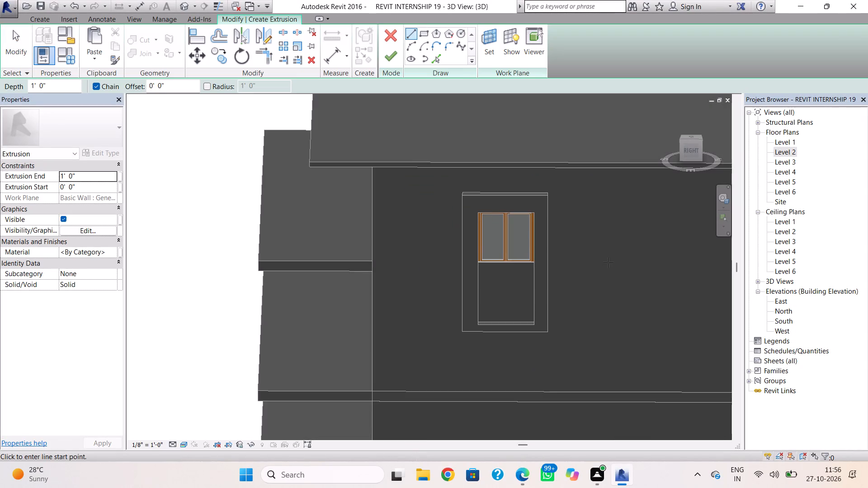
{"action": "middle_click_drag", "start_coordinate": [600, 270], "coordinate": [420, 326]}
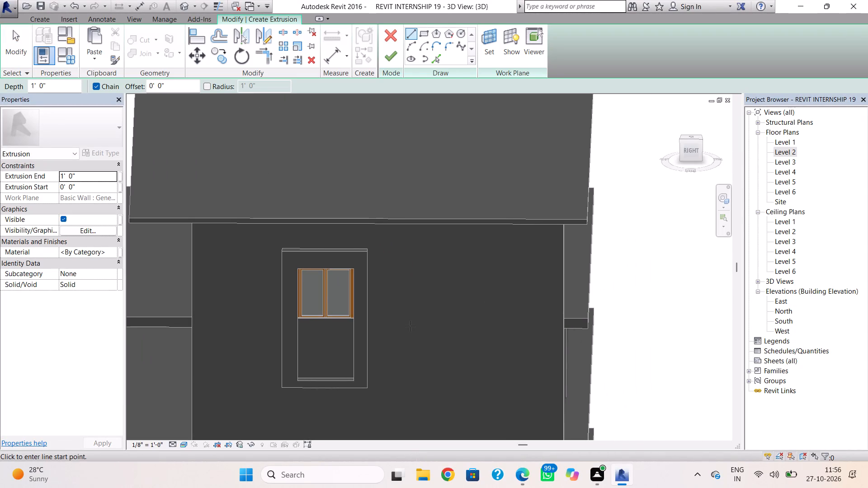
{"action": "right_click_drag", "start_coordinate": [486, 328], "coordinate": [491, 320], "text": "shift"}
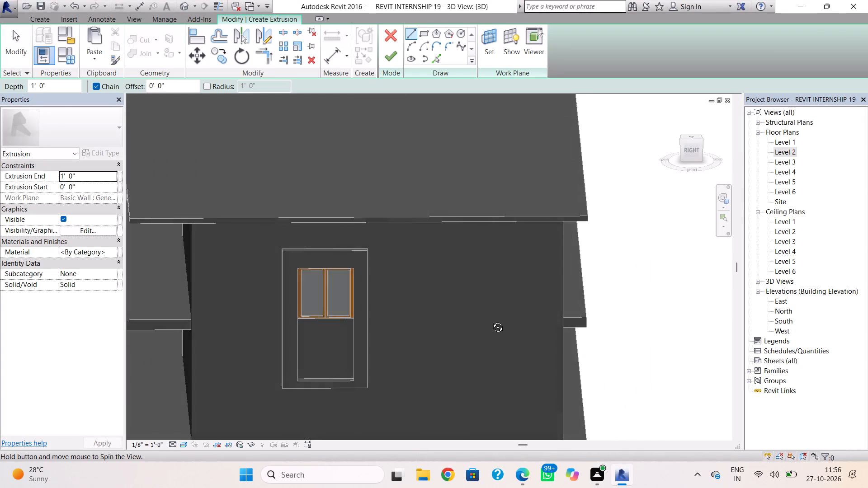
{"action": "right_click_drag", "start_coordinate": [491, 320], "coordinate": [489, 276], "text": "shift"}
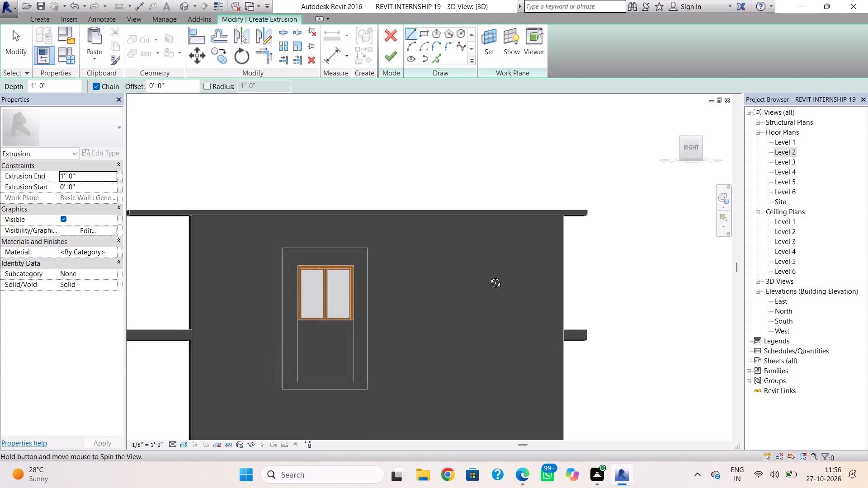
{"action": "right_click_drag", "start_coordinate": [489, 276], "coordinate": [486, 276], "text": "shift"}
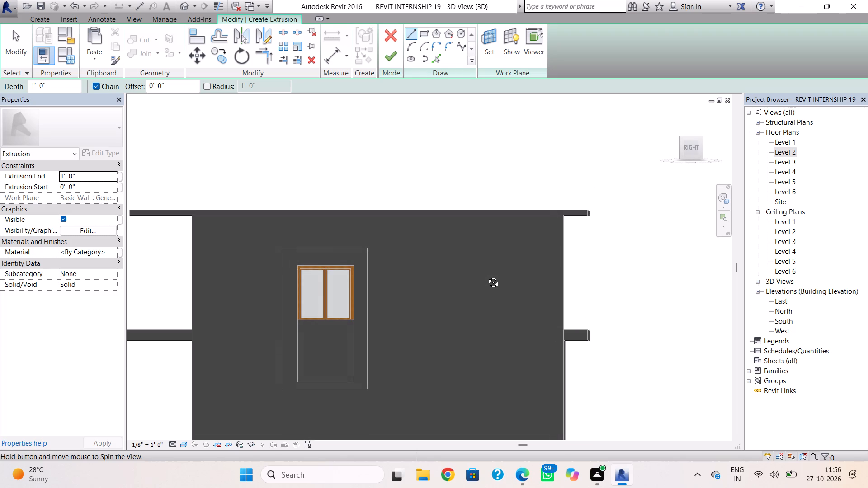
{"action": "right_click_drag", "start_coordinate": [486, 276], "coordinate": [487, 276], "text": "shift"}
{"action": "scroll", "coordinate": [487, 277], "scroll_direction": "down", "scroll_amount": 1}
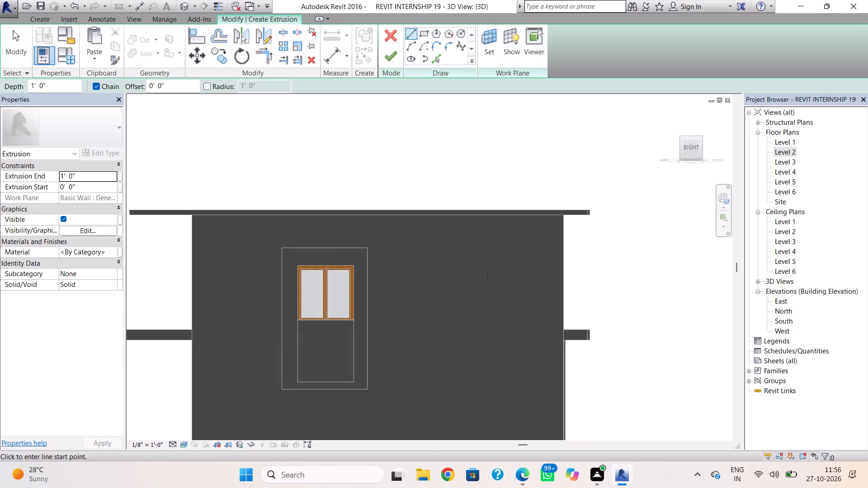
{"action": "middle_click_drag", "start_coordinate": [488, 277], "coordinate": [503, 233]}
{"action": "scroll", "coordinate": [472, 253], "scroll_direction": "down", "scroll_amount": 1}
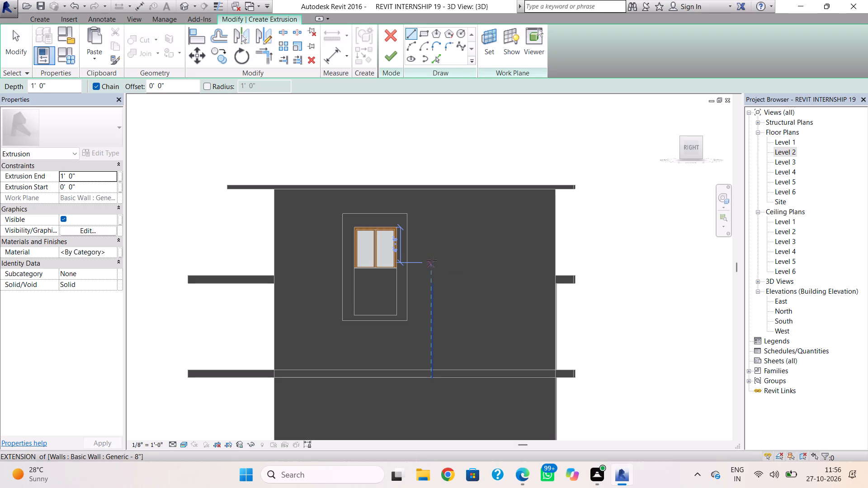
{"action": "left_click", "coordinate": [447, 193]}
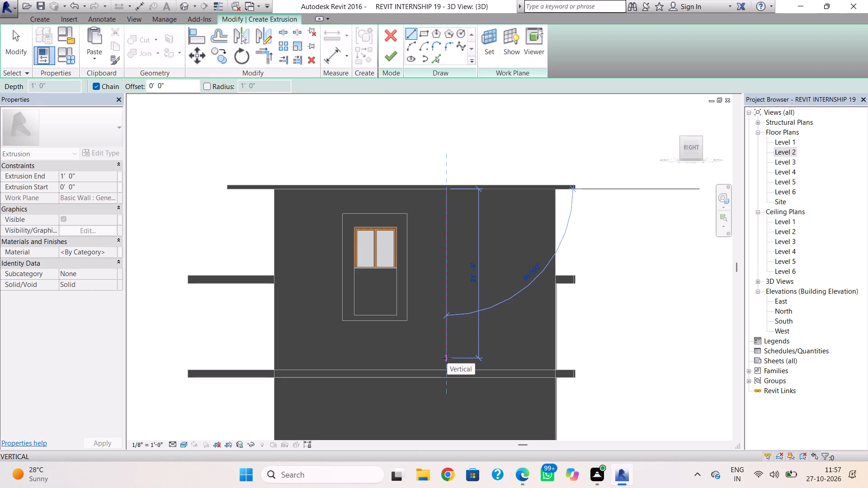
{"action": "scroll", "coordinate": [451, 363], "scroll_direction": "up", "scroll_amount": 3}
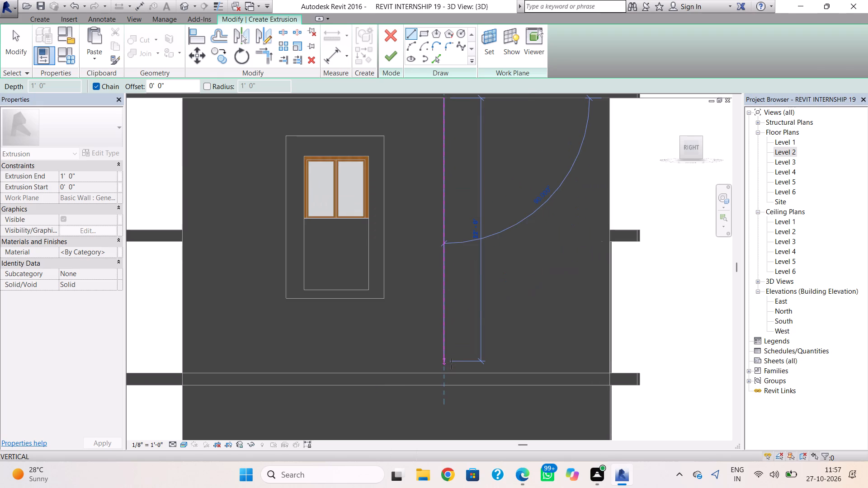
{"action": "left_click", "coordinate": [451, 364]}
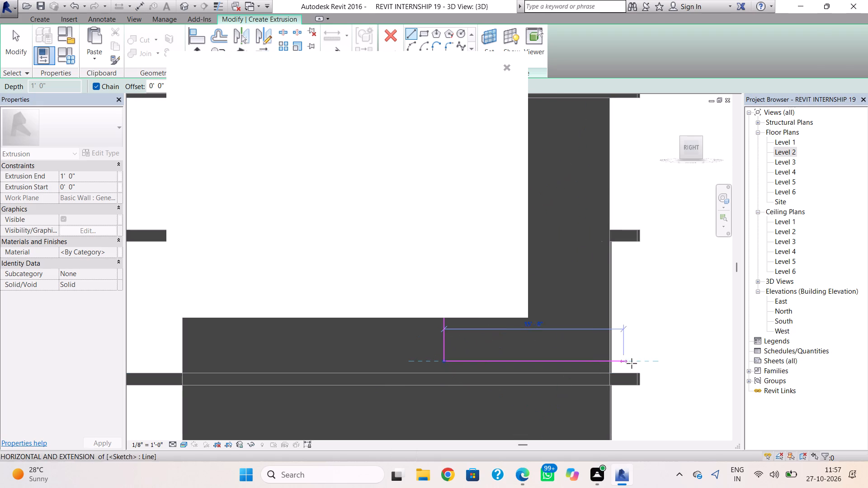
{"action": "left_click", "coordinate": [507, 68]}
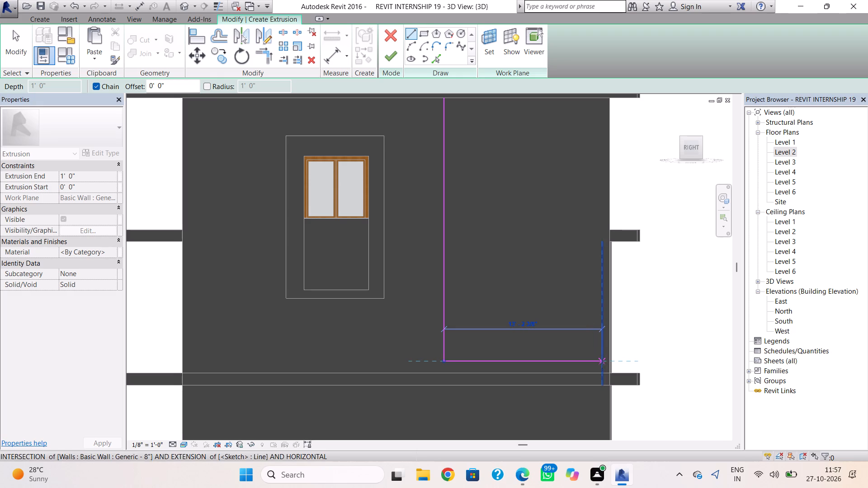
{"action": "left_click", "coordinate": [609, 366]}
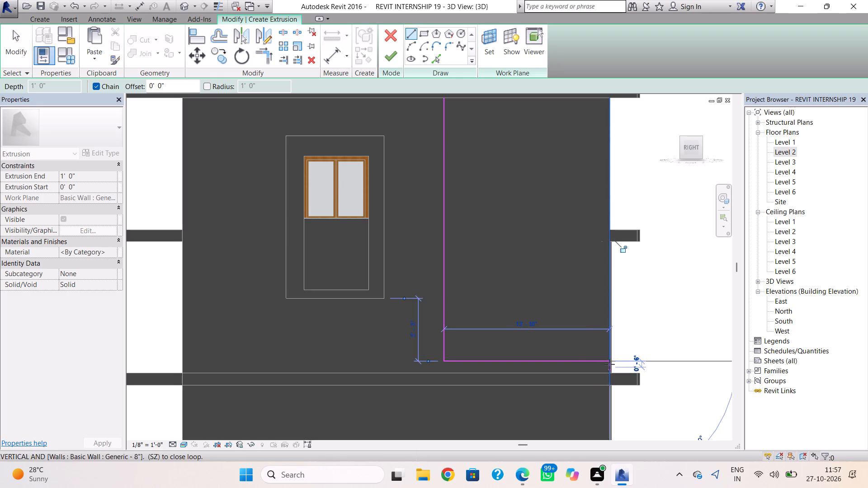
{"action": "middle_click_drag", "start_coordinate": [597, 185], "coordinate": [581, 348]}
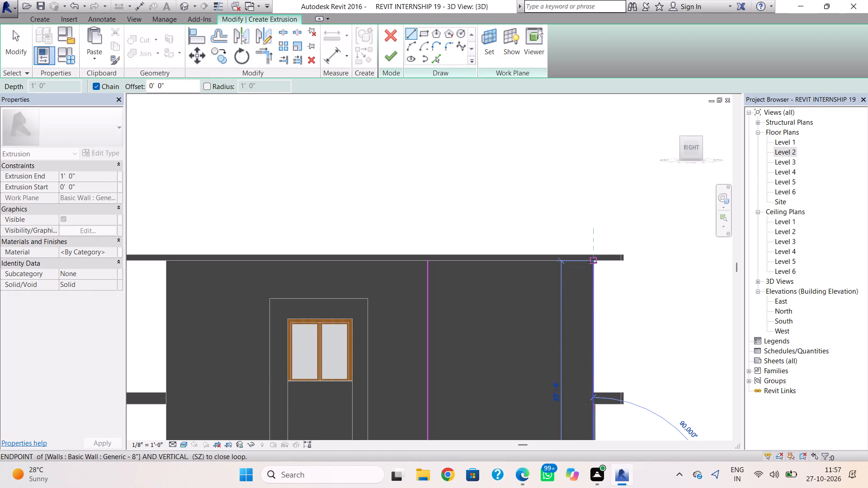
{"action": "left_click", "coordinate": [592, 261]}
{"action": "left_click", "coordinate": [427, 262]}
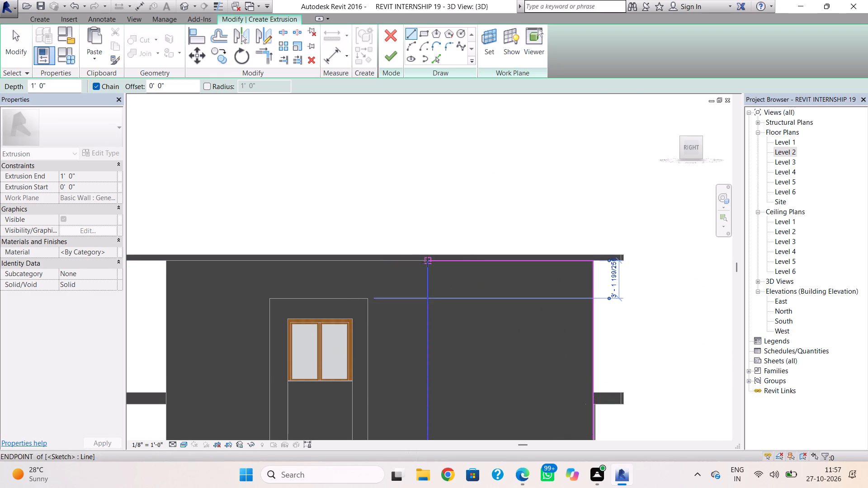
{"action": "key", "text": "Escape"}
{"action": "scroll", "coordinate": [449, 361], "scroll_direction": "down", "scroll_amount": 2}
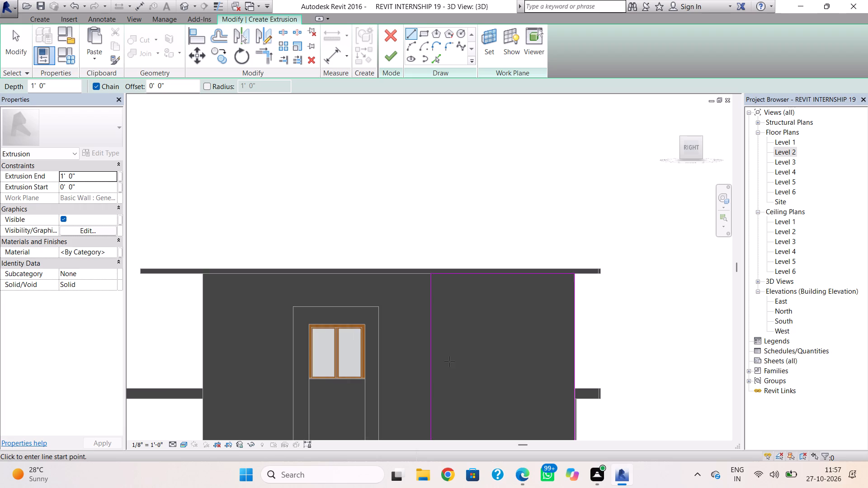
{"action": "middle_click_drag", "start_coordinate": [449, 361], "coordinate": [452, 290]}
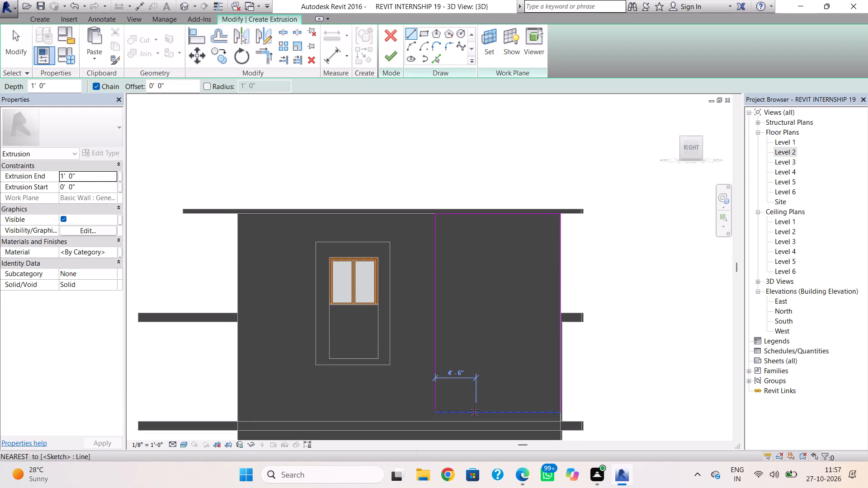
{"action": "key", "text": "Escape"}
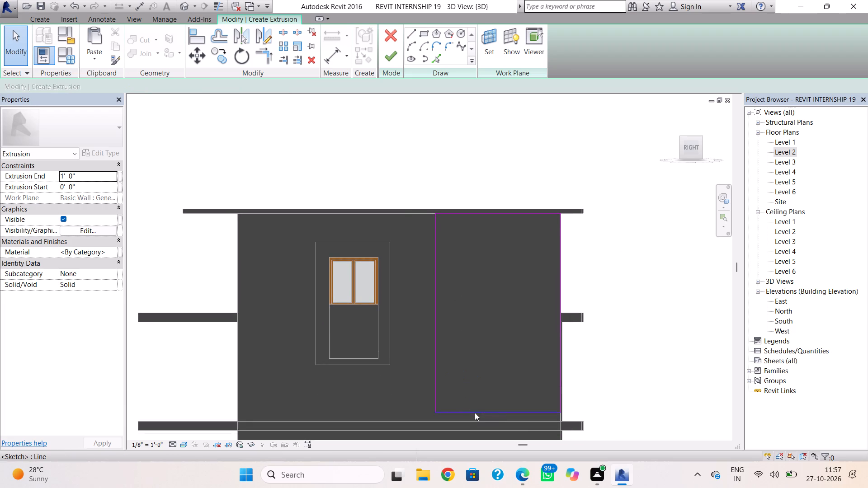
Move the outline's bottom line down to meet the top edge of the floor band below.
{"action": "left_click", "coordinate": [475, 413]}
{"action": "key", "text": "Down"}
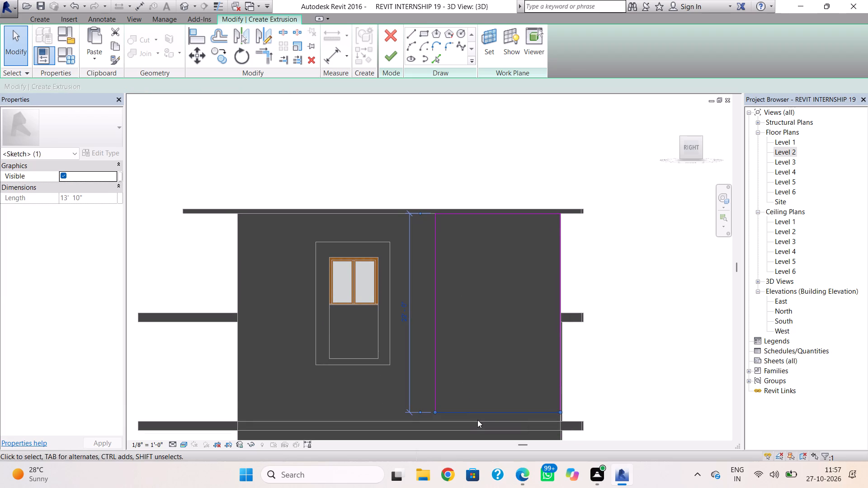
{"action": "key", "text": "Down"}
{"action": "key", "text": "Down"}
{"action": "key", "text": "Down"}
{"action": "key", "text": "Escape"}
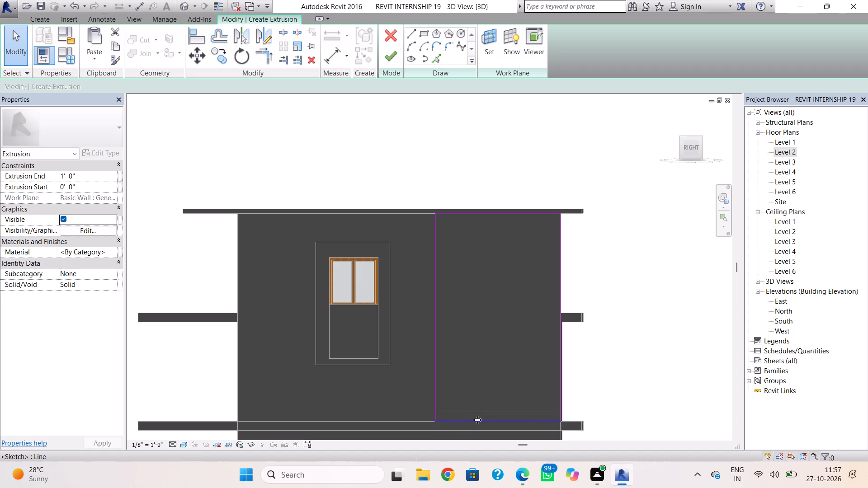
{"action": "left_click", "coordinate": [419, 284]}
Complete the 1'-0" deep frame extrusion with an inner rectangle about 11'-0" wide, its window-side edge nudged slightly inward.
{"action": "left_click", "coordinate": [428, 29]}
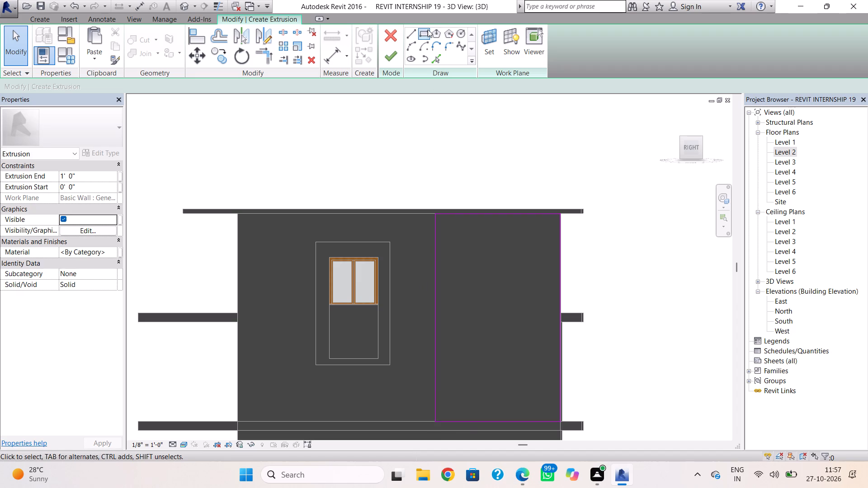
{"action": "left_click", "coordinate": [447, 227]}
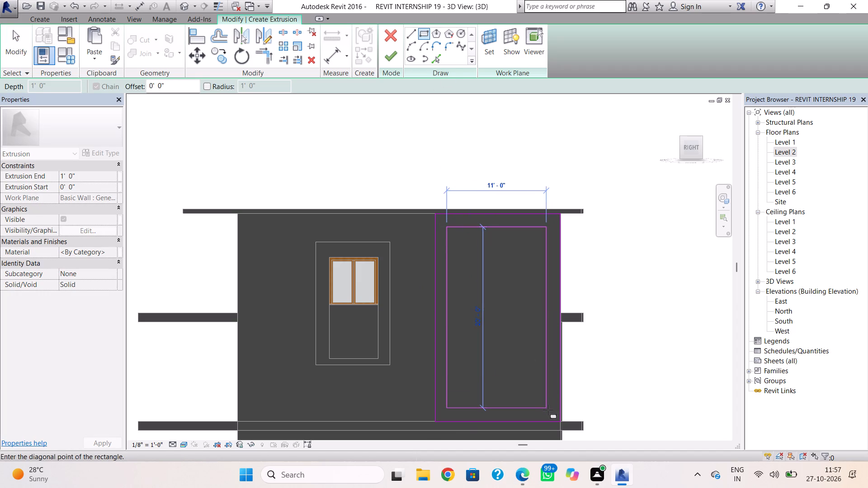
{"action": "left_click", "coordinate": [548, 410]}
{"action": "key", "text": "Escape"}
{"action": "key", "text": "Escape"}
{"action": "left_click", "coordinate": [451, 366]}
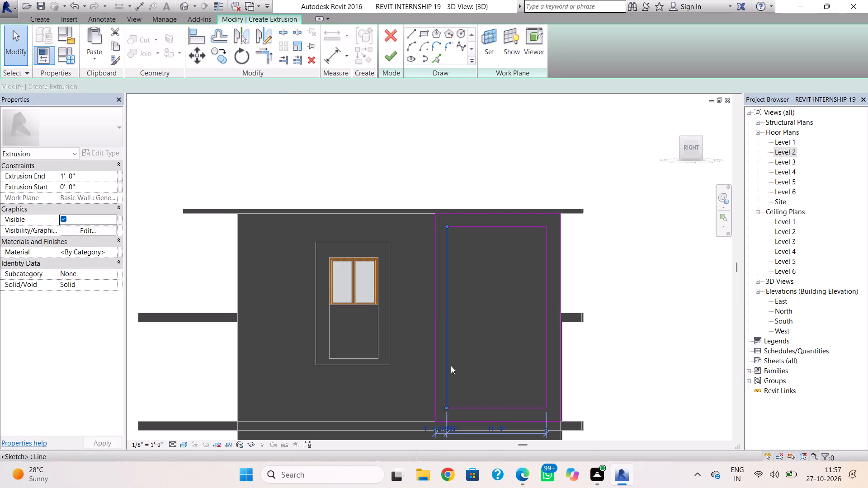
{"action": "key", "text": "Right"}
{"action": "key", "text": "Escape"}
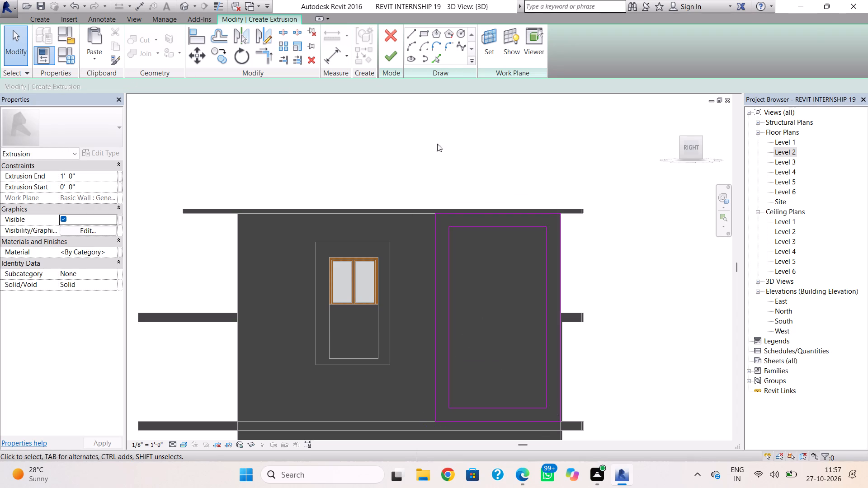
{"action": "left_click", "coordinate": [396, 55]}
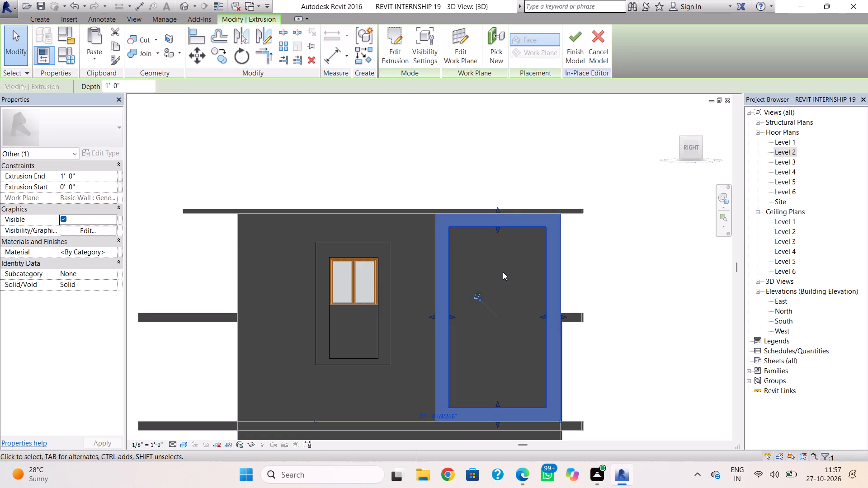
Pull the front face of the new tall frame outward from the wall to deepen it.
{"action": "right_click_drag", "start_coordinate": [503, 267], "coordinate": [623, 289], "text": "shift"}
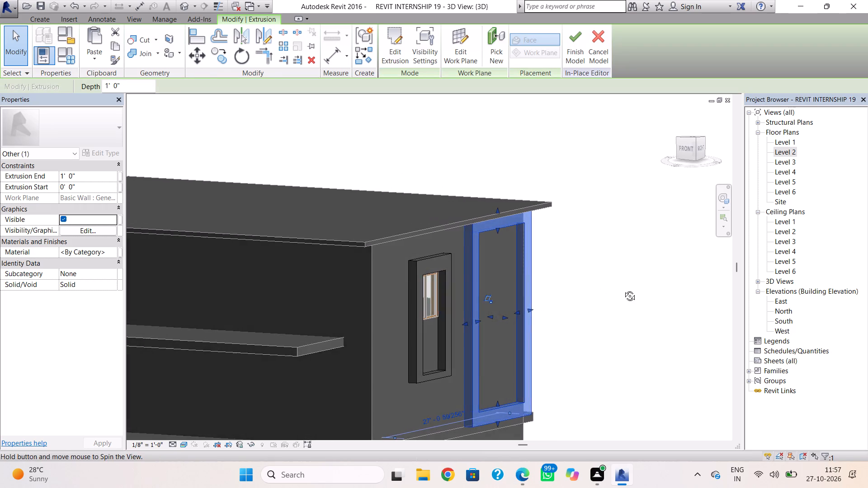
{"action": "right_click_drag", "start_coordinate": [623, 289], "coordinate": [625, 294], "text": "shift"}
{"action": "left_click", "coordinate": [506, 318]}
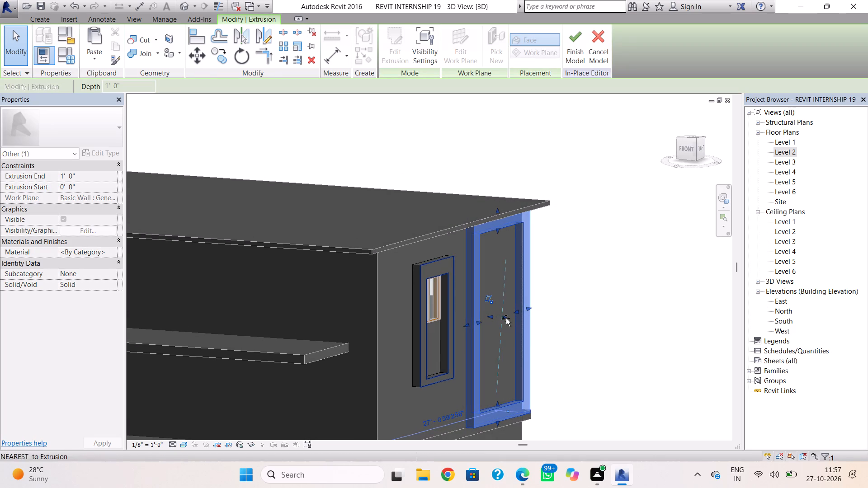
{"action": "left_click", "coordinate": [642, 320]}
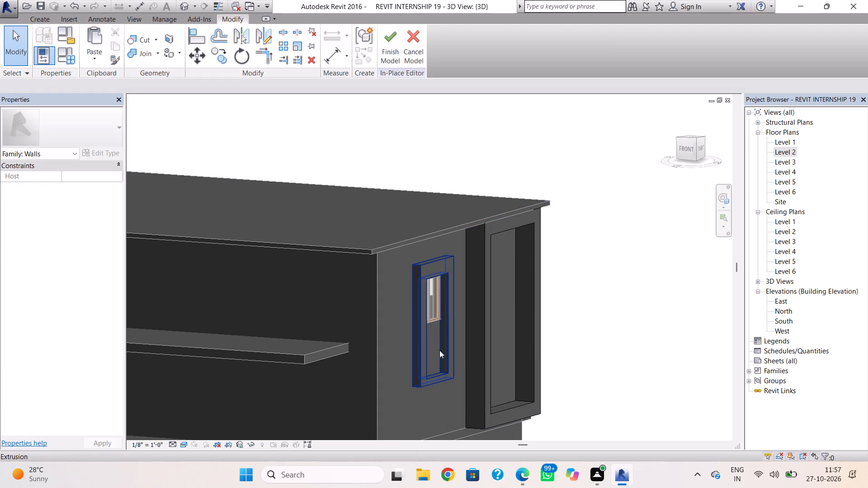
Pull the front face of the casement window's frame extrusion outward to deepen it.
{"action": "left_click", "coordinate": [441, 351]}
{"action": "scroll", "coordinate": [441, 322], "scroll_direction": "up", "scroll_amount": 7}
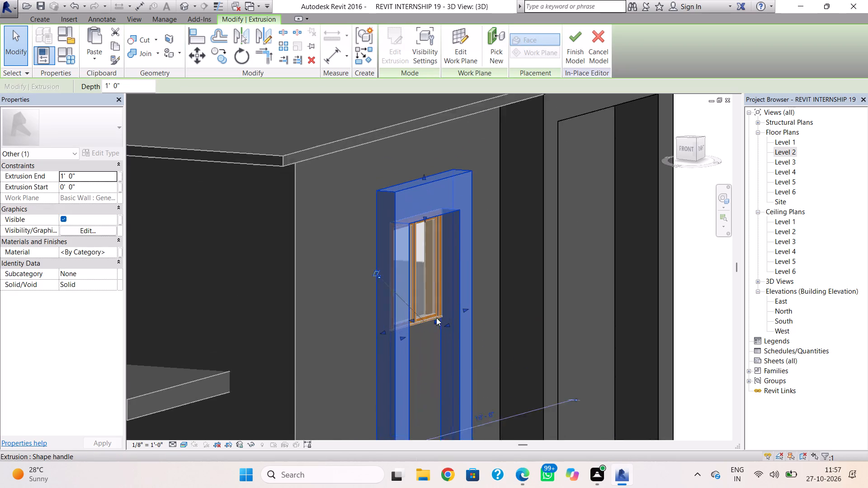
{"action": "scroll", "coordinate": [436, 318], "scroll_direction": "up", "scroll_amount": 2}
{"action": "left_click_drag", "start_coordinate": [436, 324], "coordinate": [439, 329]}
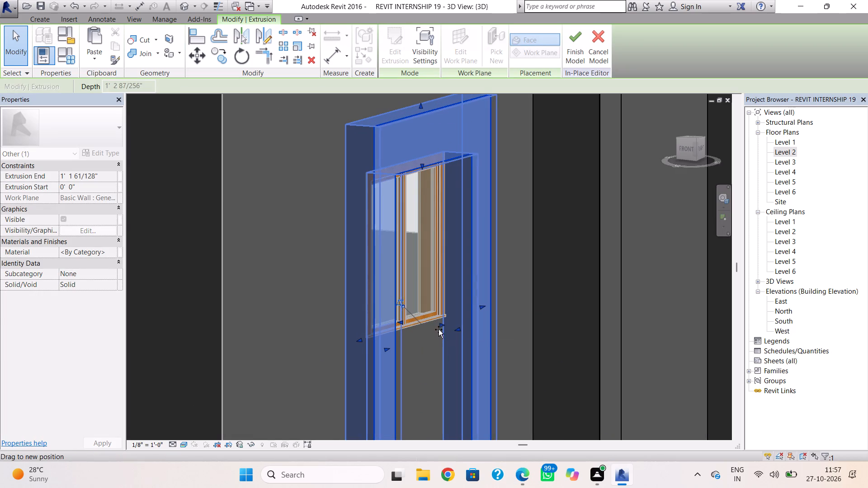
{"action": "left_click_drag", "start_coordinate": [439, 329], "coordinate": [443, 342]}
{"action": "left_click", "coordinate": [509, 320]}
Finish the in-place model containing the two wall frames.
{"action": "scroll", "coordinate": [505, 322], "scroll_direction": "down", "scroll_amount": 2}
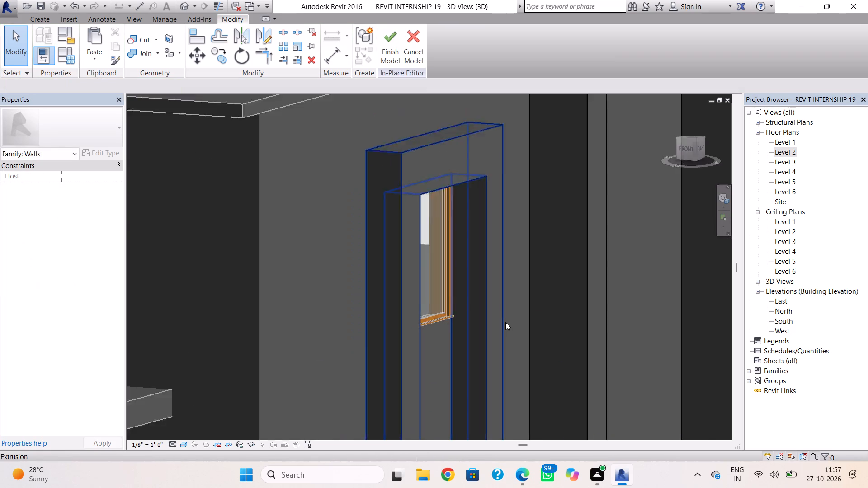
{"action": "scroll", "coordinate": [505, 322], "scroll_direction": "down", "scroll_amount": 2}
{"action": "middle_click_drag", "start_coordinate": [505, 322], "coordinate": [486, 258]}
{"action": "scroll", "coordinate": [483, 286], "scroll_direction": "down", "scroll_amount": 3}
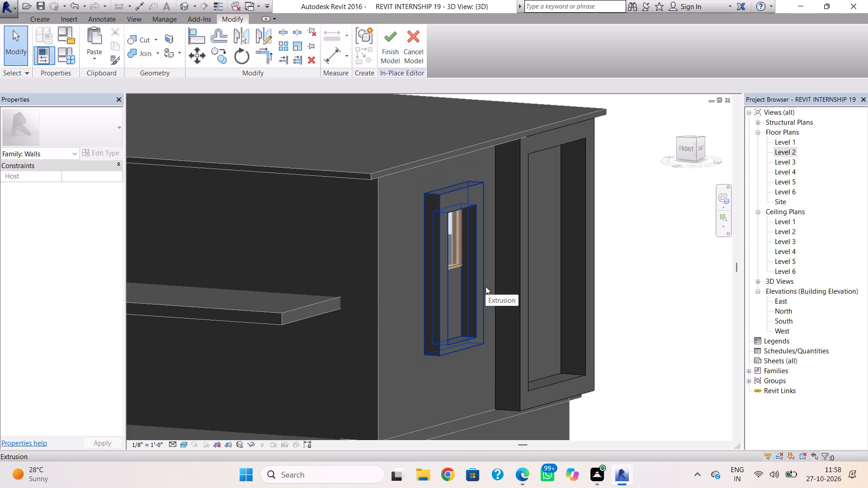
{"action": "key", "text": "Escape"}
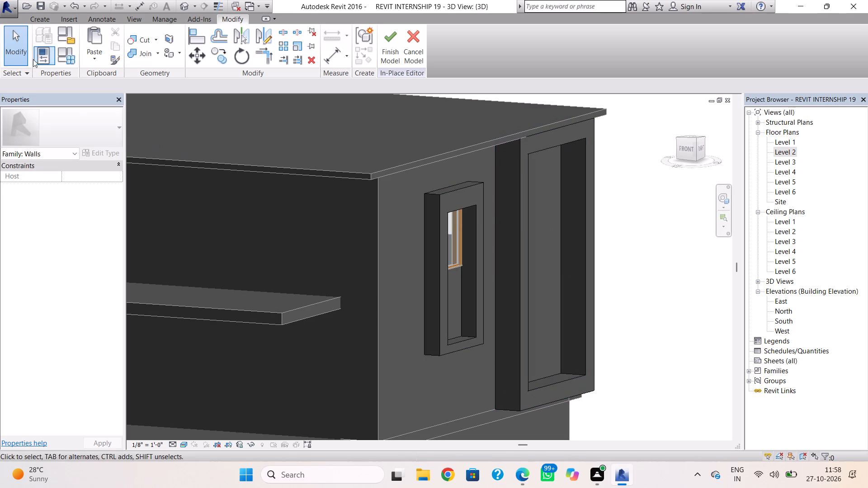
{"action": "left_click", "coordinate": [38, 23]}
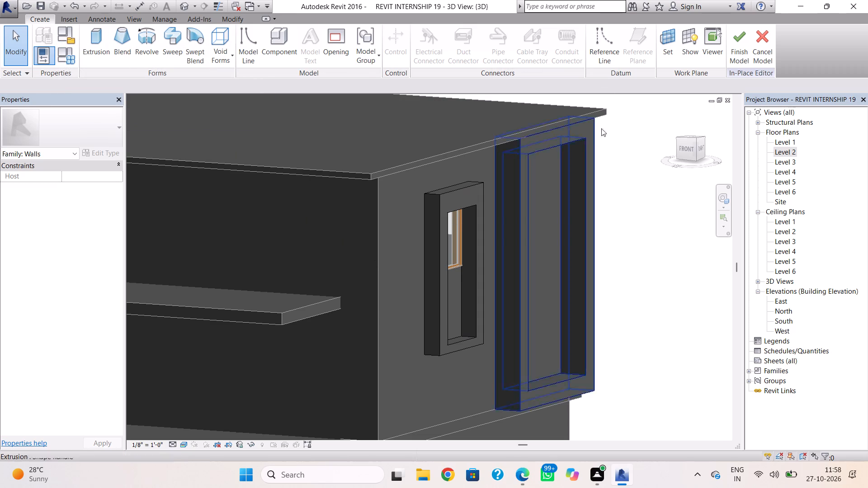
{"action": "left_click", "coordinate": [741, 39]}
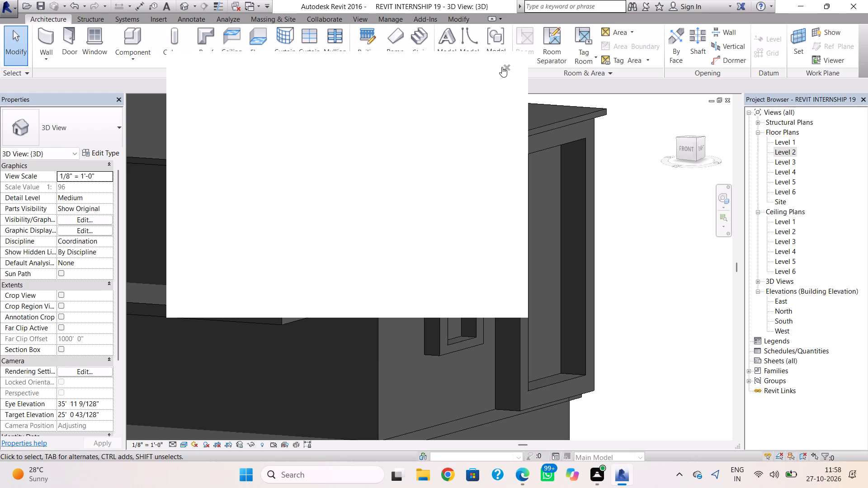
Load the Casement 3x3 with Trim window family from the Windows folder of the US Imperial library.
{"action": "left_click", "coordinate": [504, 68]}
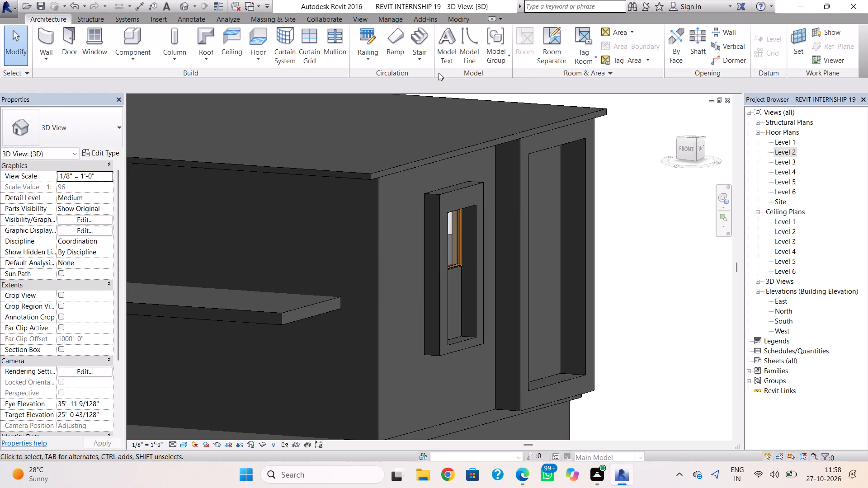
{"action": "left_click", "coordinate": [86, 45]}
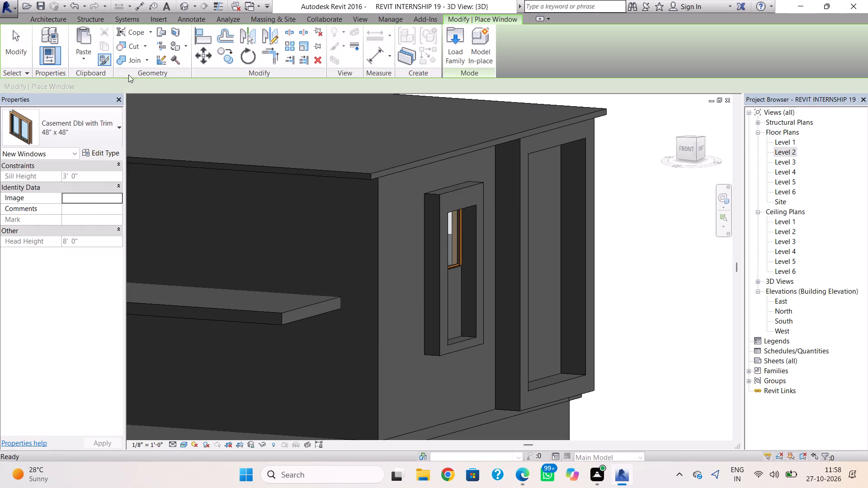
{"action": "right_click_drag", "start_coordinate": [599, 248], "coordinate": [459, 227], "text": "shift"}
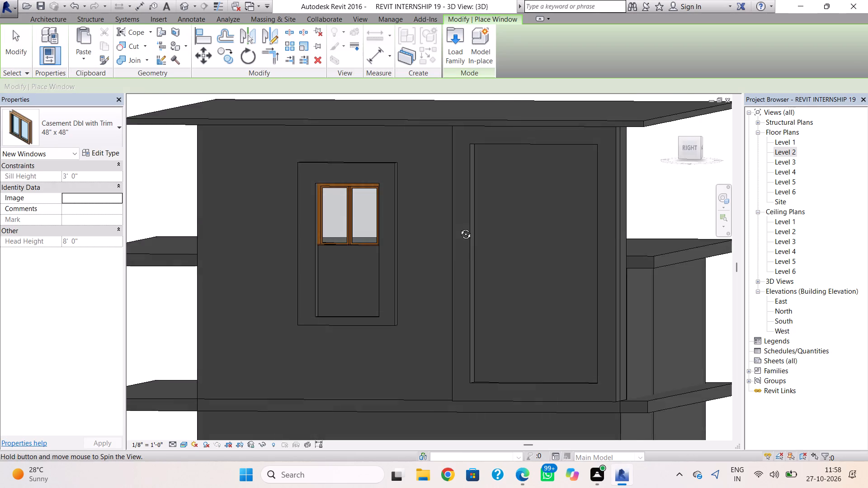
{"action": "right_click_drag", "start_coordinate": [459, 227], "coordinate": [460, 227], "text": "shift"}
{"action": "right_click_drag", "start_coordinate": [467, 226], "coordinate": [500, 231], "text": "shift"}
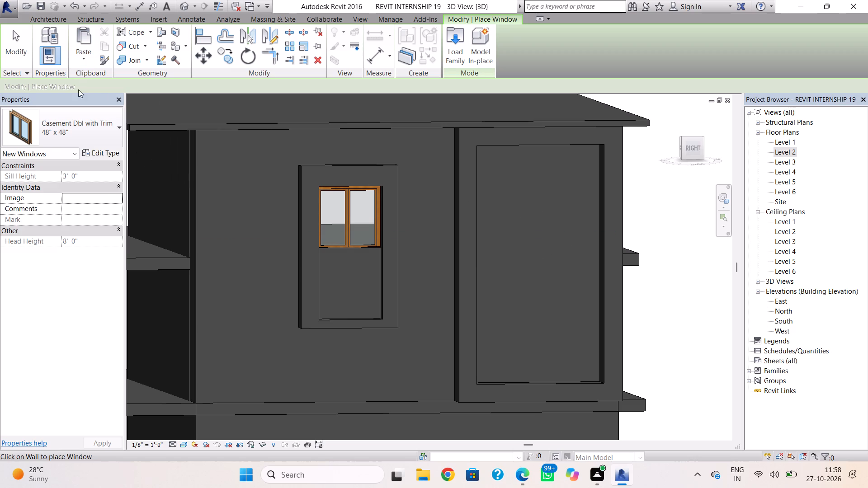
{"action": "left_click", "coordinate": [456, 47]}
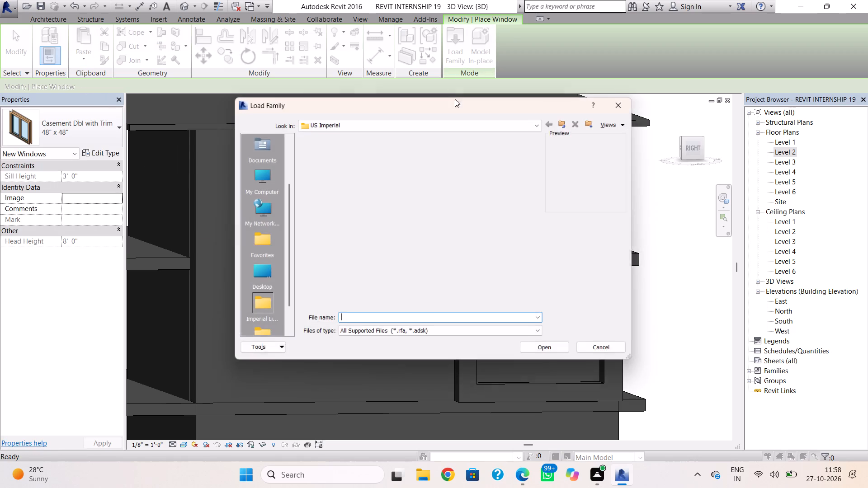
{"action": "scroll", "coordinate": [500, 221], "scroll_direction": "down", "scroll_amount": 5}
{"action": "double_click", "coordinate": [420, 274]}
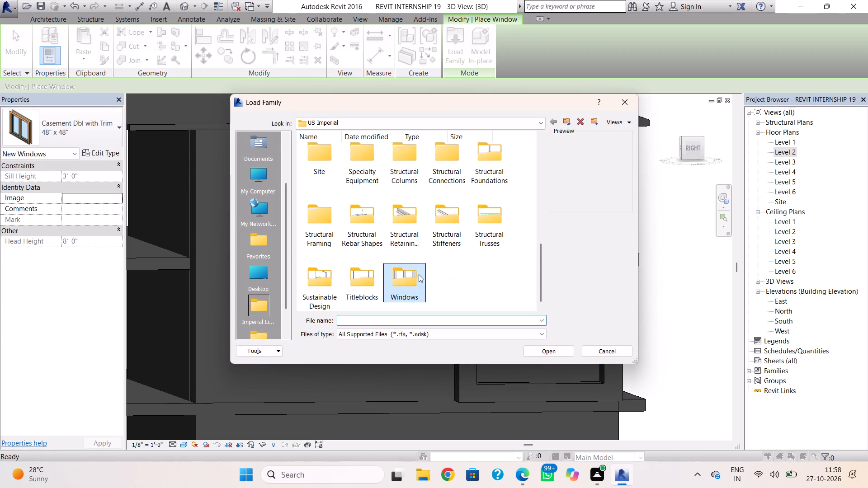
{"action": "double_click", "coordinate": [400, 284]}
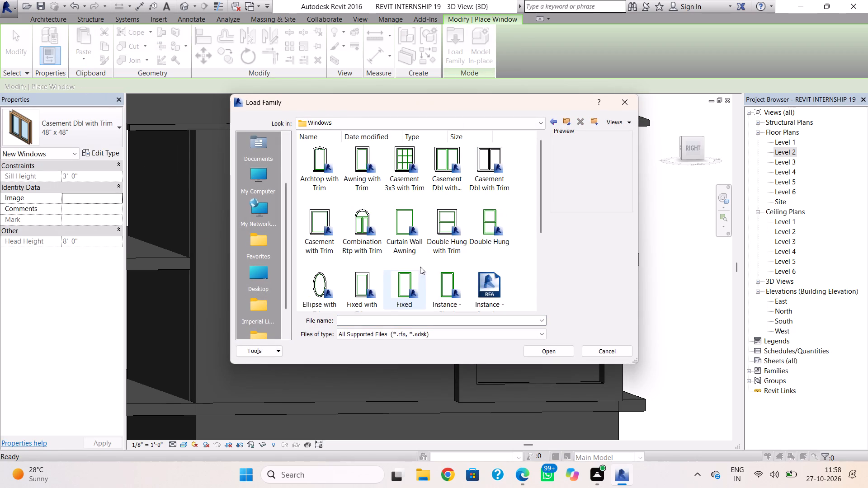
{"action": "left_click", "coordinate": [415, 169]}
{"action": "left_click", "coordinate": [549, 356]}
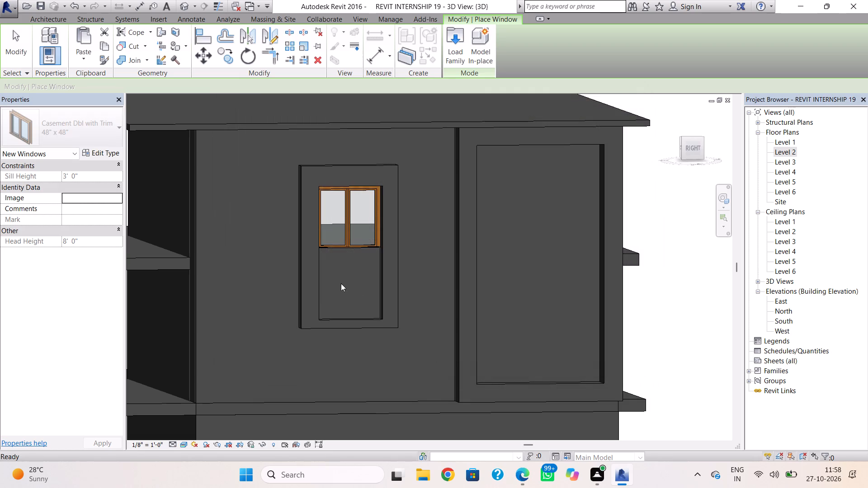
Choose the Casement 3x3 with Trim 36" x 72" type and set its height to 8'-0" and width to 5'-0".
{"action": "left_click", "coordinate": [108, 137]}
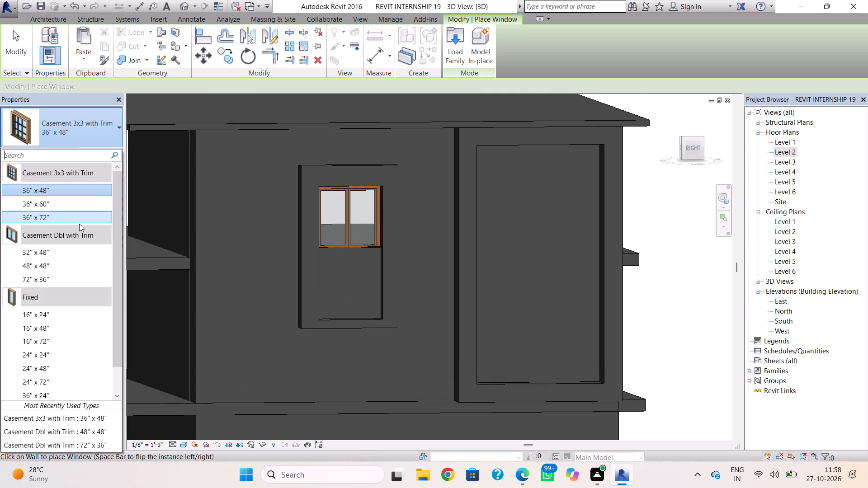
{"action": "left_click", "coordinate": [79, 224]}
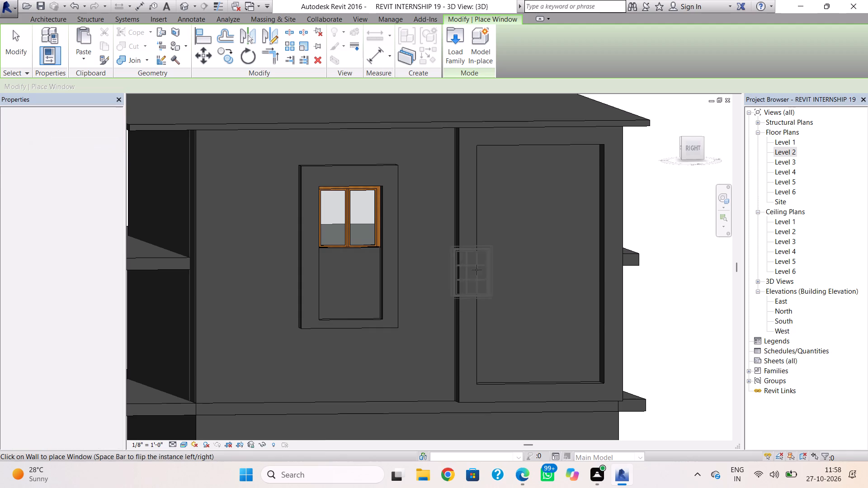
{"action": "left_click", "coordinate": [102, 141]}
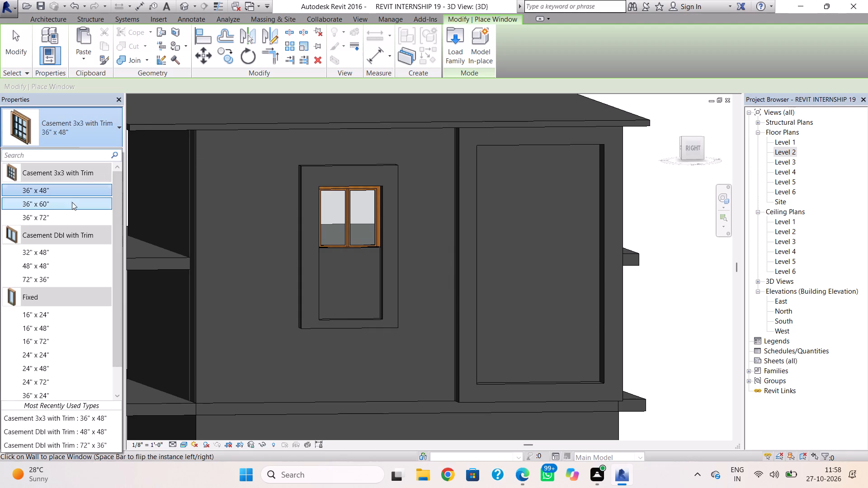
{"action": "left_click", "coordinate": [63, 214]}
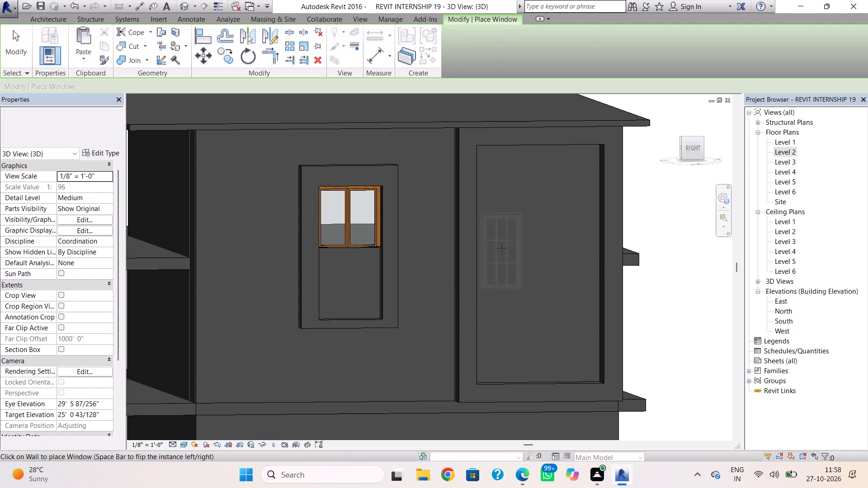
{"action": "left_click", "coordinate": [117, 117]}
{"action": "left_click", "coordinate": [109, 124]}
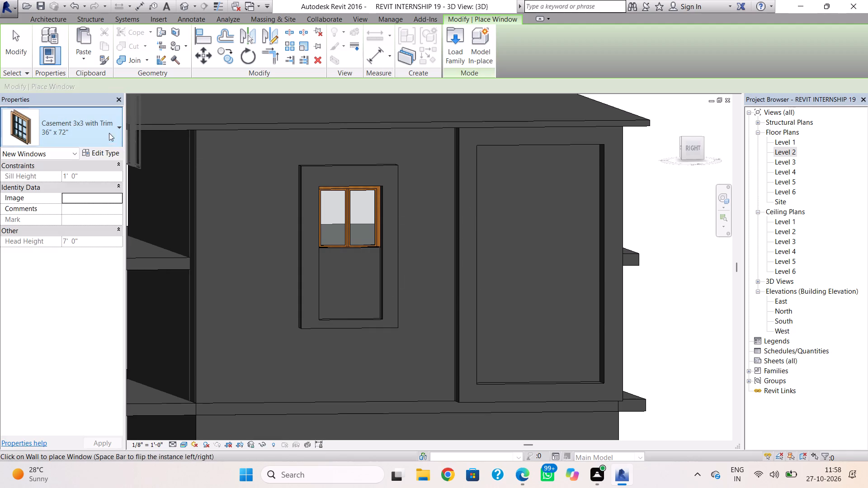
{"action": "left_click", "coordinate": [107, 153]}
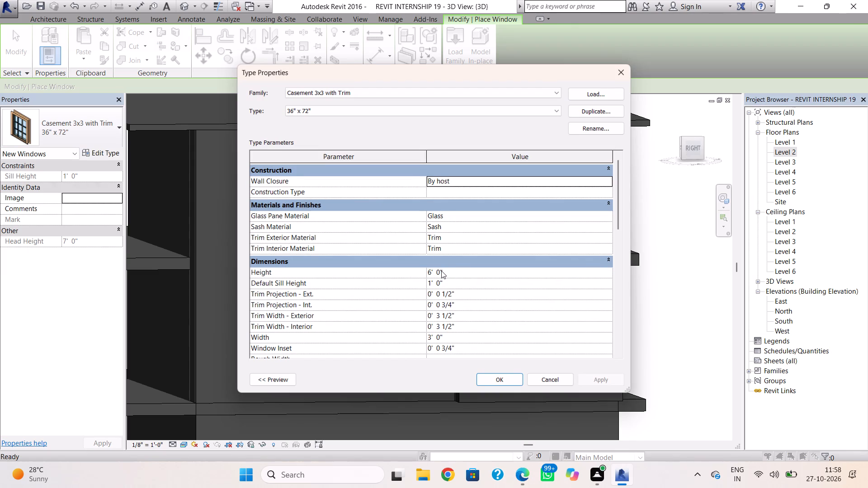
{"action": "left_click", "coordinate": [443, 273]}
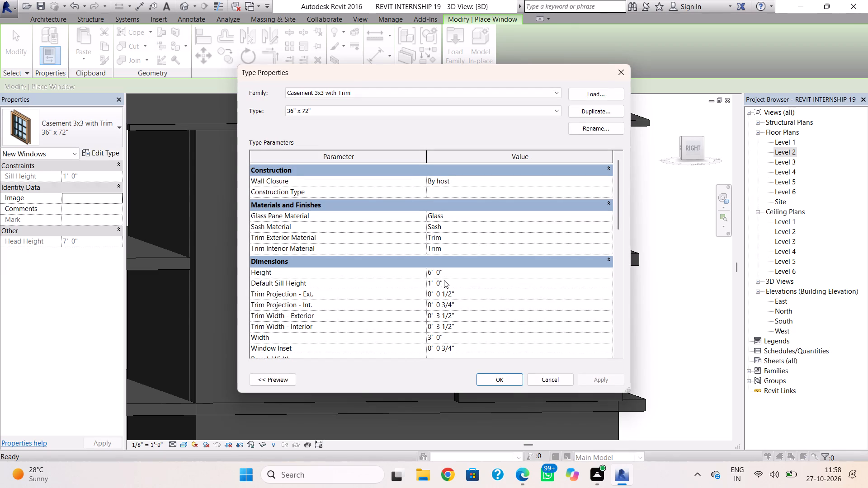
{"action": "left_click", "coordinate": [450, 279]}
{"action": "left_click", "coordinate": [450, 271]}
{"action": "left_click_drag", "start_coordinate": [450, 271], "coordinate": [386, 267]}
{"action": "type", "text": "8'"}
{"action": "key", "text": "Return"}
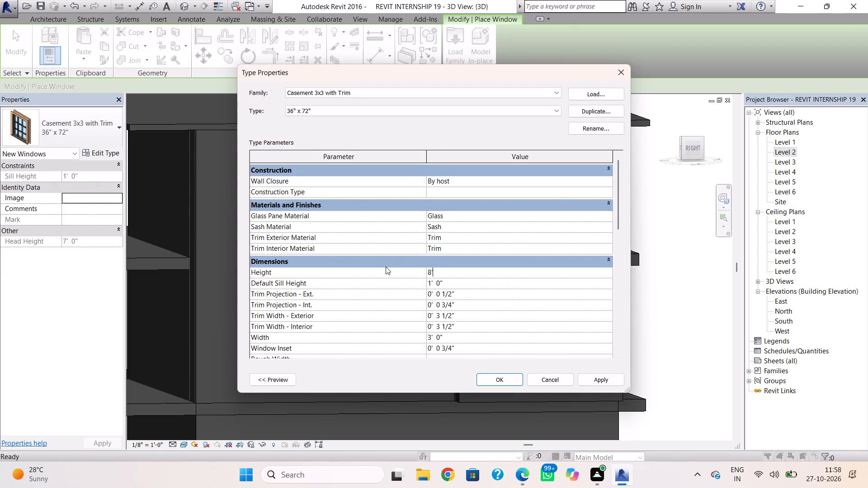
{"action": "scroll", "coordinate": [425, 260], "scroll_direction": "down", "scroll_amount": 1}
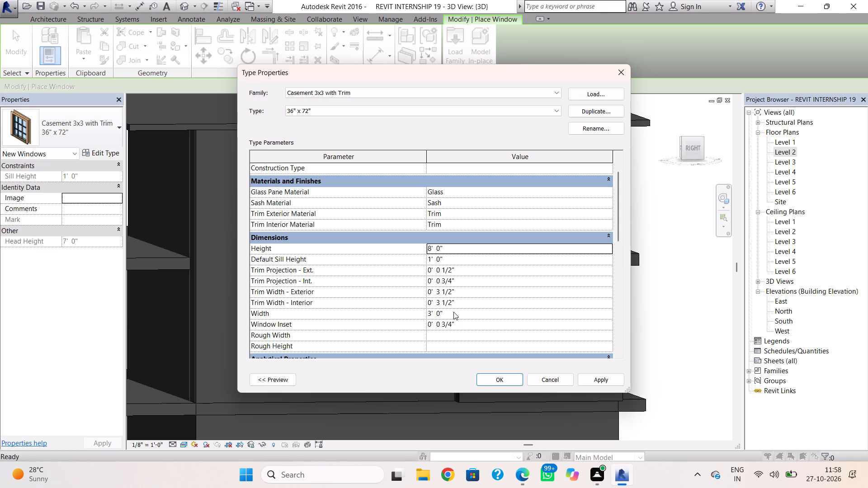
{"action": "left_click", "coordinate": [453, 312]}
{"action": "type", "text": "5'"}
{"action": "key", "text": "Return"}
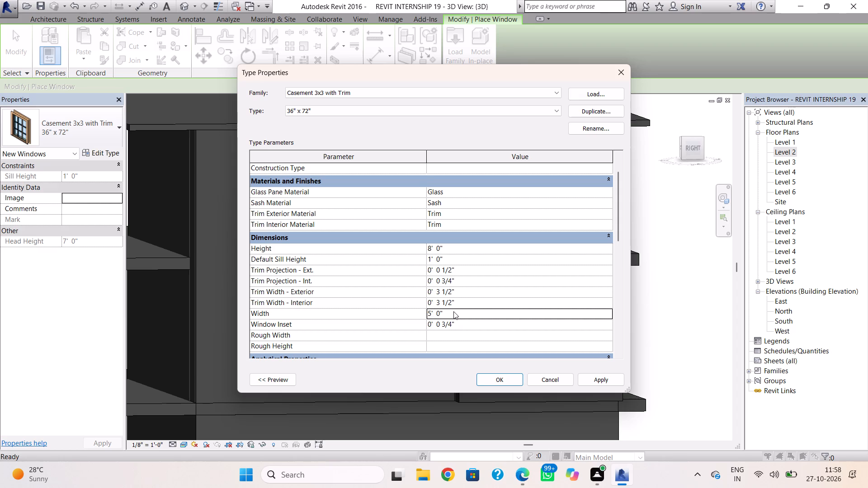
{"action": "left_click", "coordinate": [492, 385]}
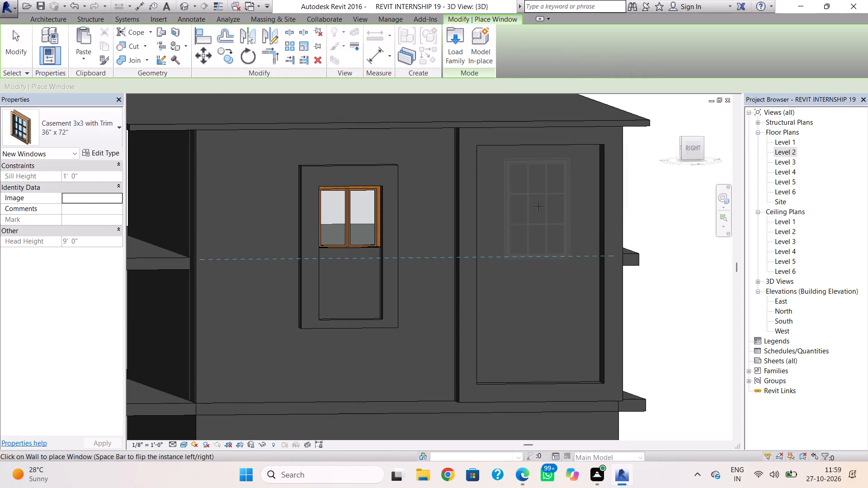
Place two Casement 3x3 with Trim 36" x 72" windows, one above the other, on the wall inside the tall frame.
{"action": "left_click", "coordinate": [538, 206]}
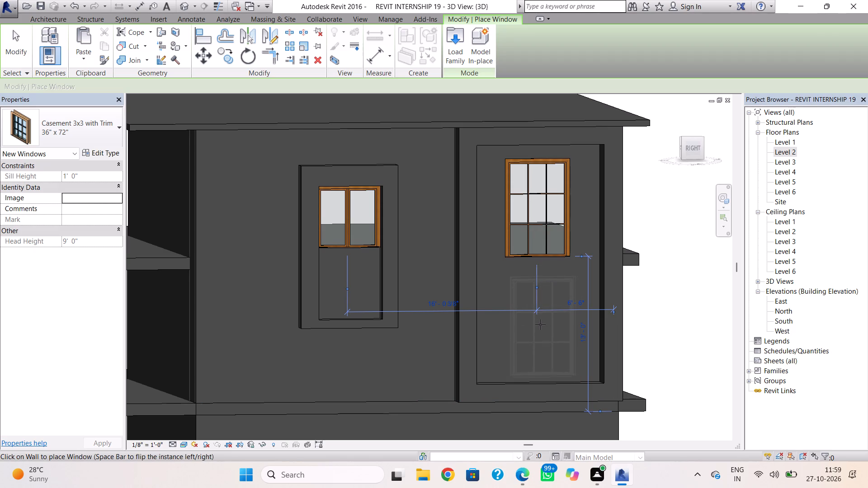
{"action": "key", "text": "Escape"}
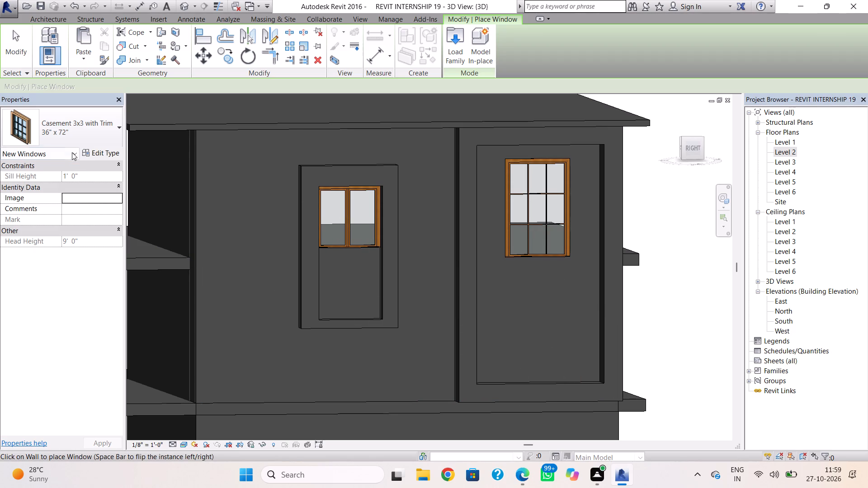
{"action": "left_click", "coordinate": [71, 135]}
{"action": "left_click", "coordinate": [71, 190]}
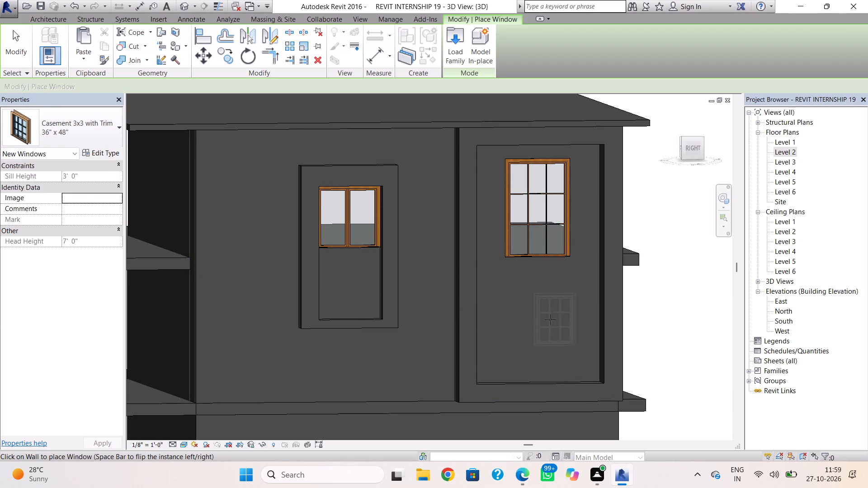
{"action": "left_click", "coordinate": [102, 127]}
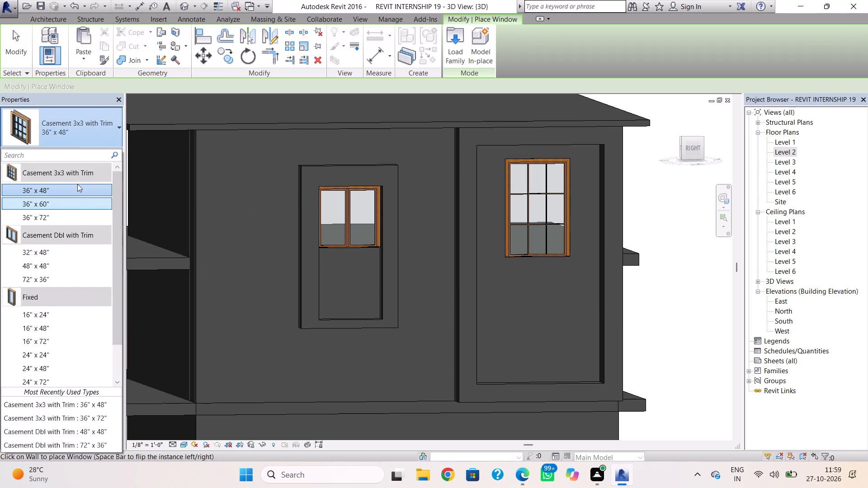
{"action": "left_click", "coordinate": [79, 215]}
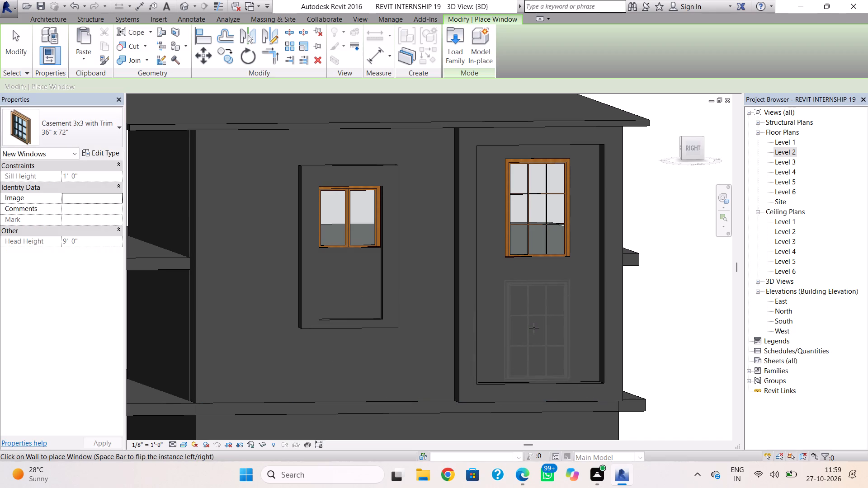
{"action": "left_click", "coordinate": [534, 328]}
{"action": "key", "text": "Escape"}
{"action": "key", "text": "Escape"}
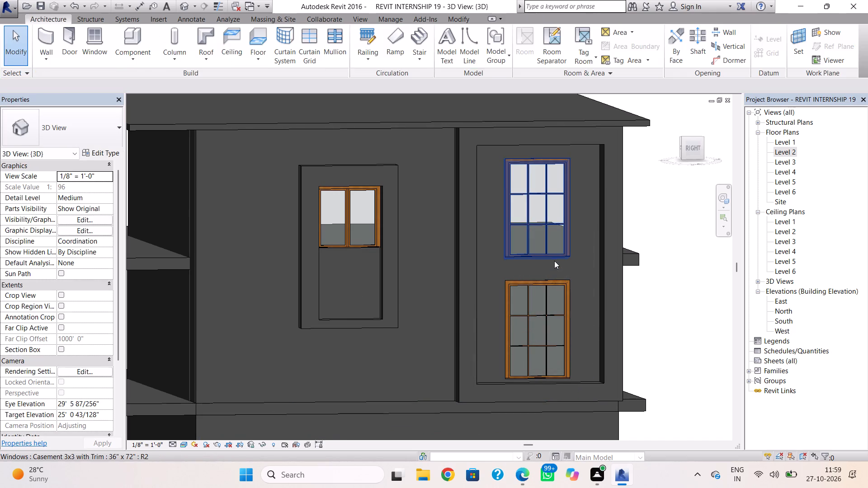
Nudge the two stacked 3x3 windows upward, raising the upper one to a 1'-6" sill height and the lower one slightly.
{"action": "left_click", "coordinate": [554, 261]}
{"action": "key", "text": "Up"}
{"action": "key", "text": "Up"}
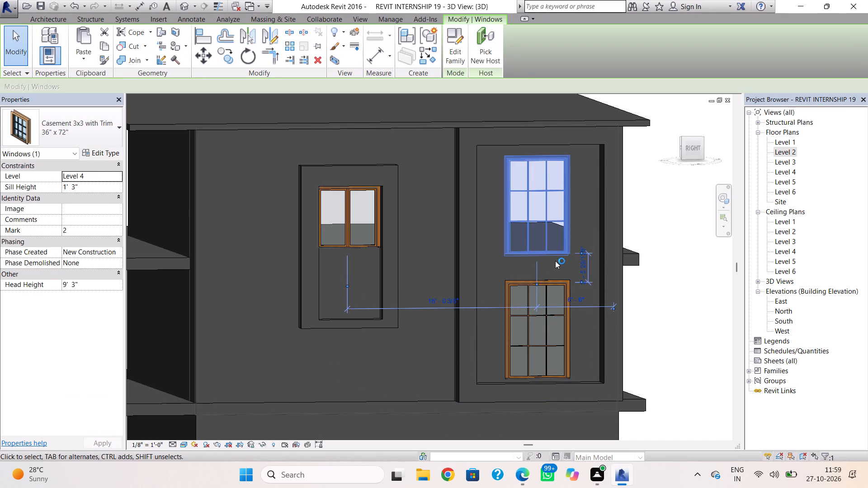
{"action": "left_click", "coordinate": [555, 278]}
{"action": "key", "text": "Up"}
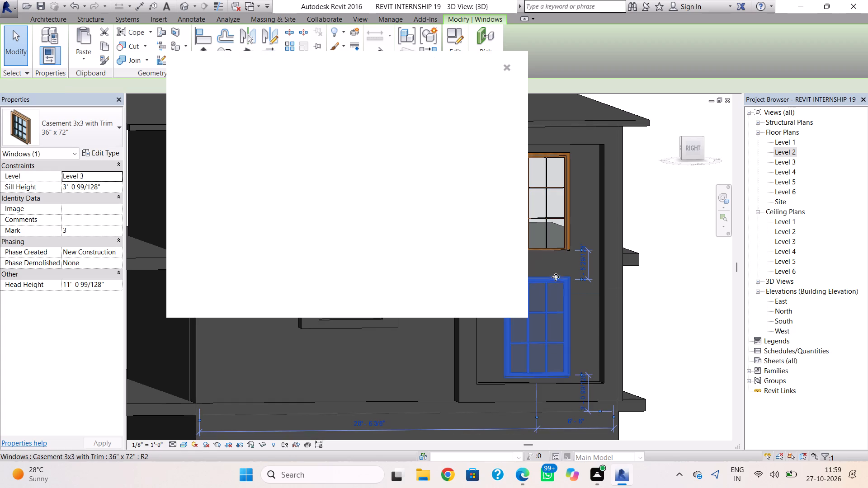
{"action": "left_click", "coordinate": [505, 65]}
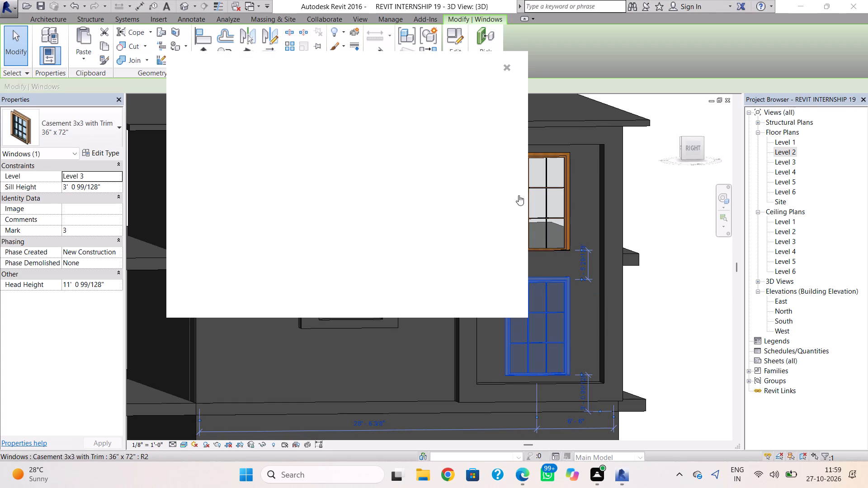
{"action": "key", "text": "Escape"}
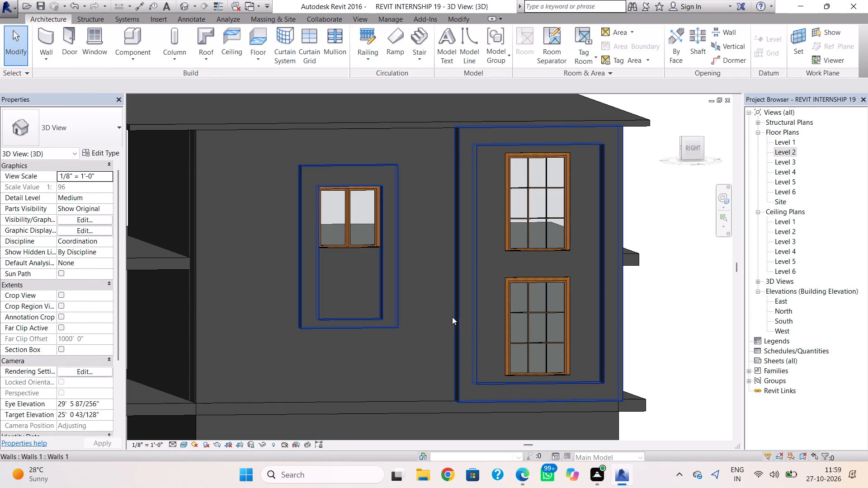
Nudge both stacked 3x3 windows slightly sideways within the tall frame, away from the double casement window.
{"action": "right_click_drag", "start_coordinate": [458, 312], "coordinate": [573, 324], "text": "shift"}
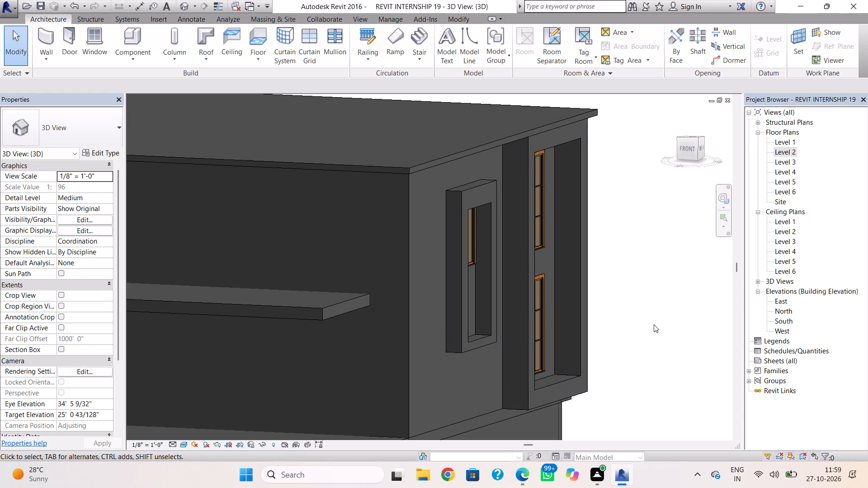
{"action": "right_click_drag", "start_coordinate": [636, 330], "coordinate": [526, 344], "text": "shift"}
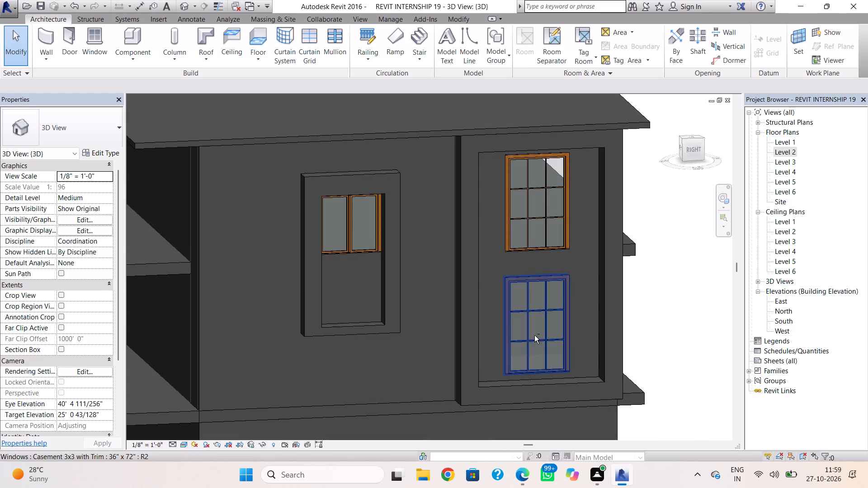
{"action": "left_click", "coordinate": [548, 333]}
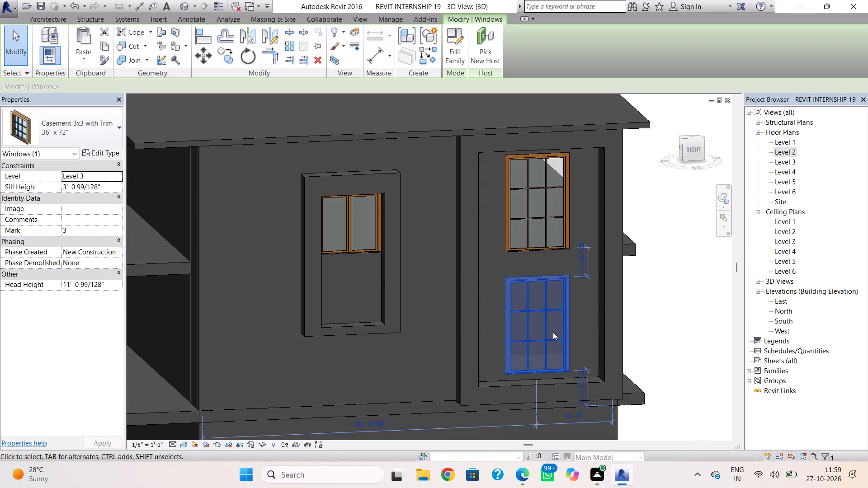
{"action": "key", "text": "Right"}
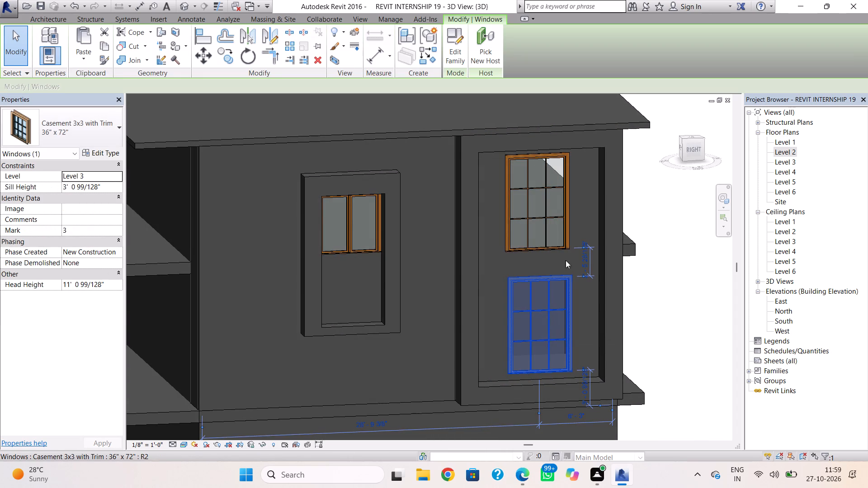
{"action": "left_click", "coordinate": [563, 249]}
{"action": "key", "text": "Right"}
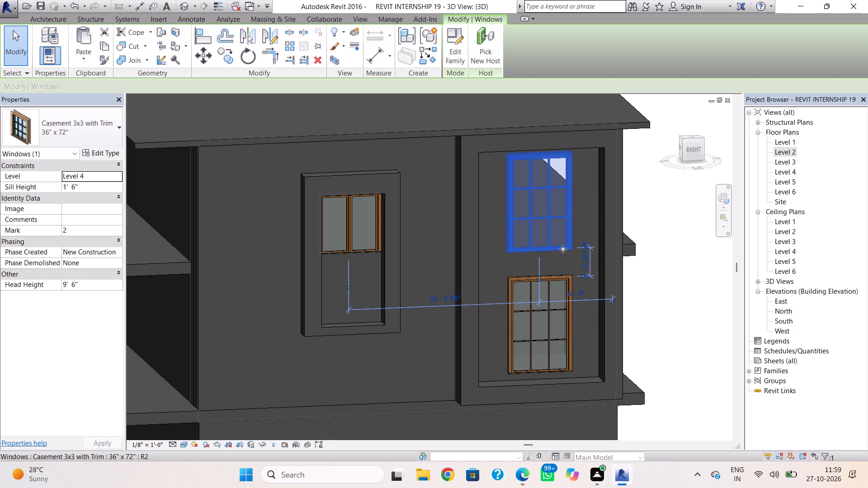
Open the in-place wall frame around the double casement window for editing.
{"action": "left_click", "coordinate": [685, 231]}
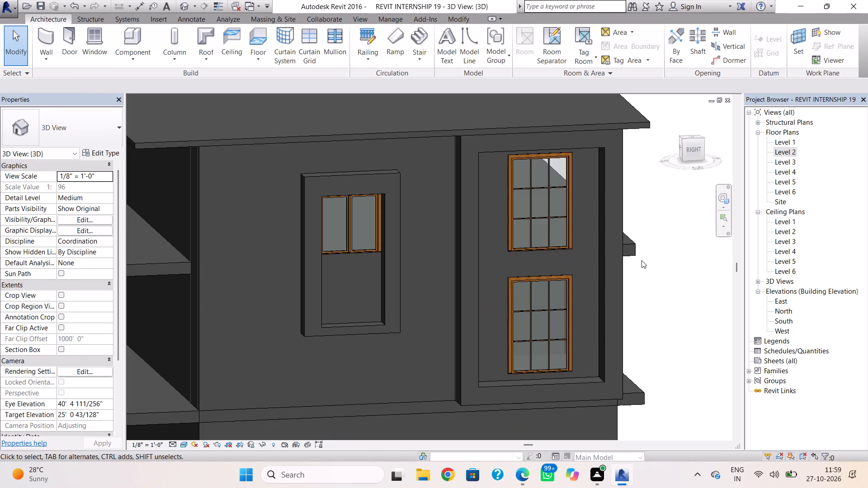
{"action": "scroll", "coordinate": [546, 328], "scroll_direction": "down", "scroll_amount": 3}
{"action": "middle_click_drag", "start_coordinate": [540, 317], "coordinate": [536, 247]}
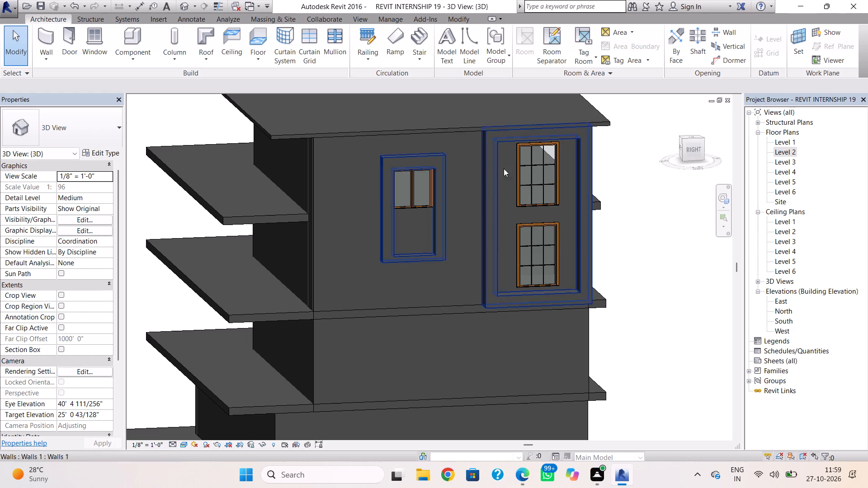
{"action": "left_click", "coordinate": [438, 252]}
{"action": "left_click", "coordinate": [438, 252]}
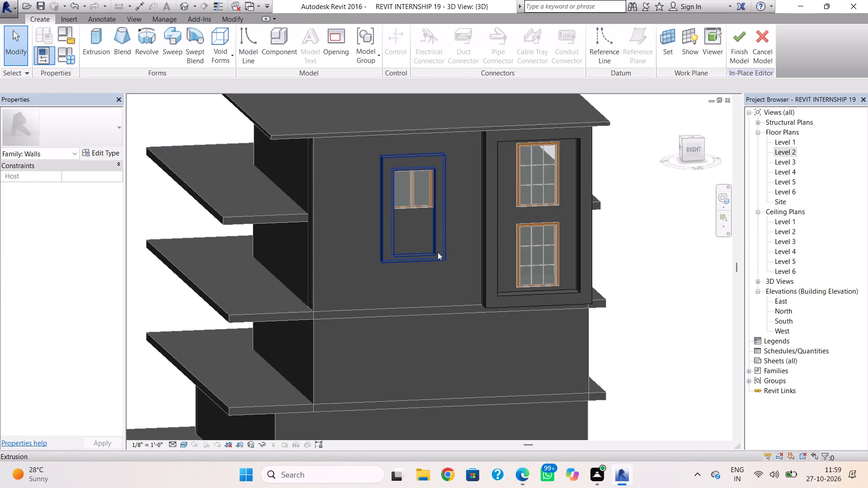
Start an extrusion and sketch a rectangle about 5'-11" high inside the smaller frame, from below the double casement window to the opening's bottom.
{"action": "left_click", "coordinate": [100, 47]}
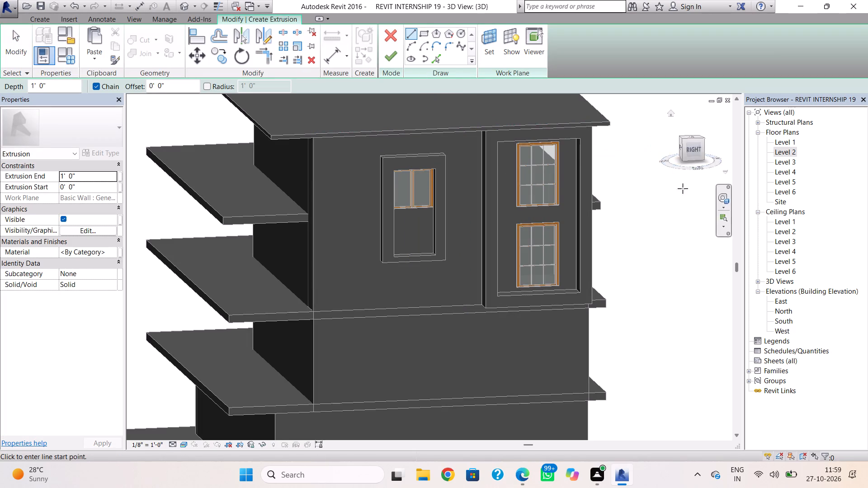
{"action": "right_click_drag", "start_coordinate": [625, 210], "coordinate": [603, 170], "text": "shift"}
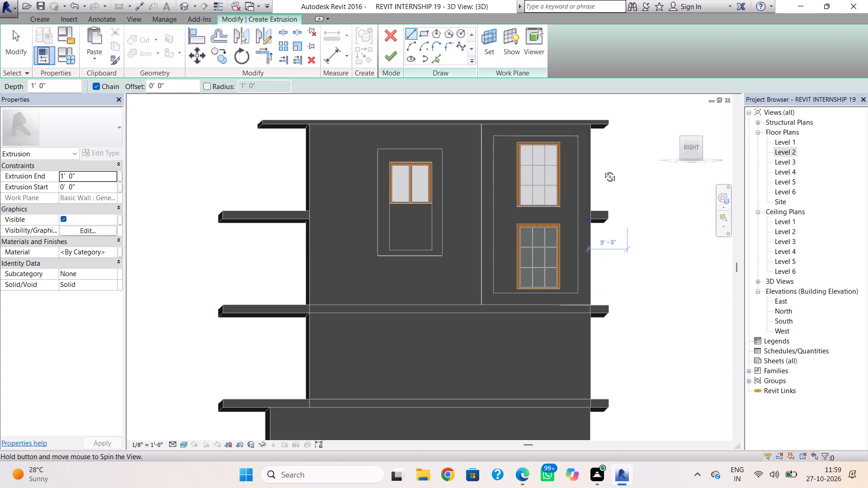
{"action": "right_click_drag", "start_coordinate": [603, 170], "coordinate": [598, 173], "text": "shift"}
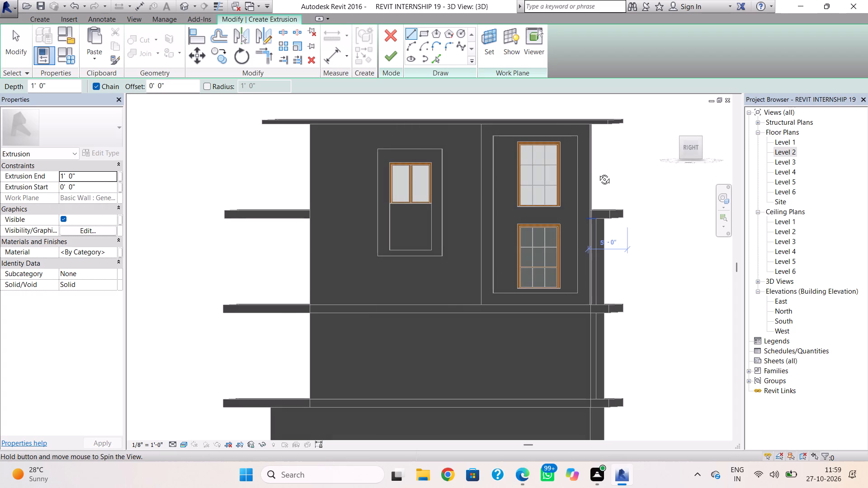
{"action": "right_click_drag", "start_coordinate": [598, 173], "coordinate": [603, 171], "text": "shift"}
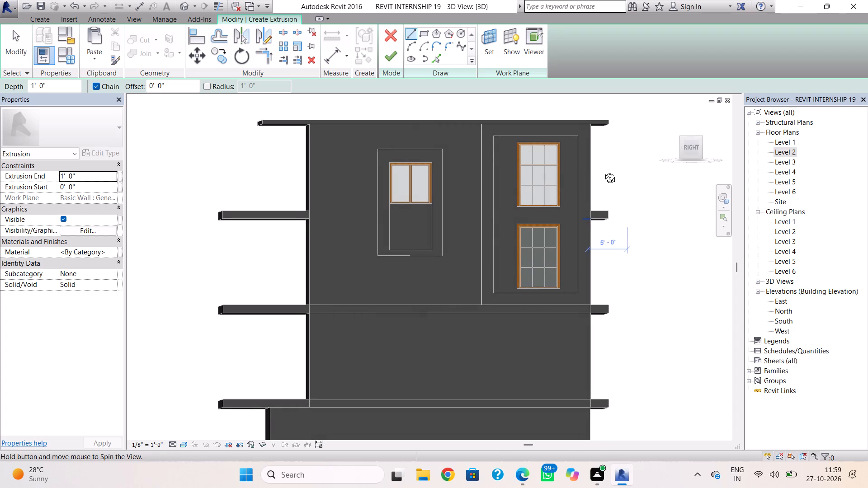
{"action": "right_click_drag", "start_coordinate": [603, 171], "coordinate": [601, 173], "text": "shift"}
{"action": "scroll", "coordinate": [463, 220], "scroll_direction": "up", "scroll_amount": 3}
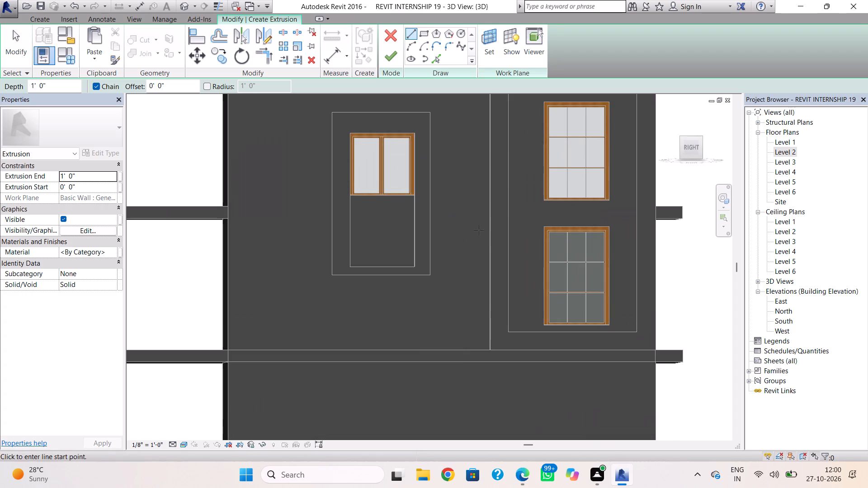
{"action": "right_click", "coordinate": [482, 230], "text": "shift"}
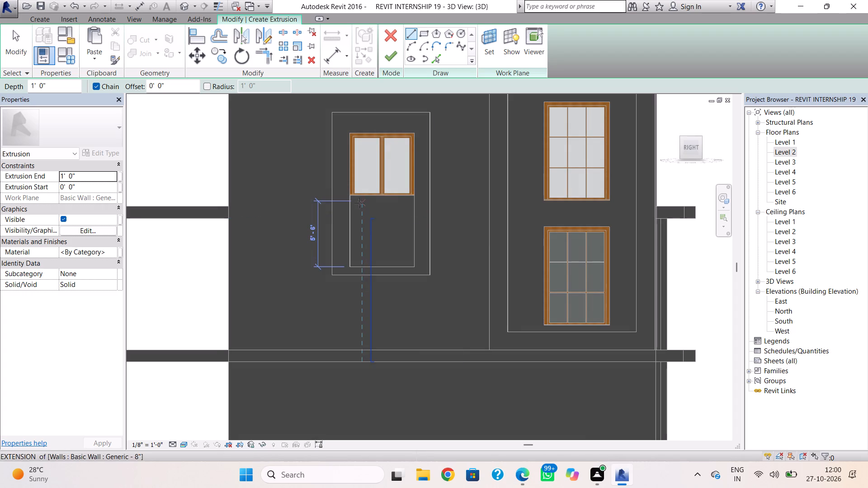
{"action": "scroll", "coordinate": [356, 201], "scroll_direction": "up", "scroll_amount": 4}
{"action": "left_click", "coordinate": [344, 192]}
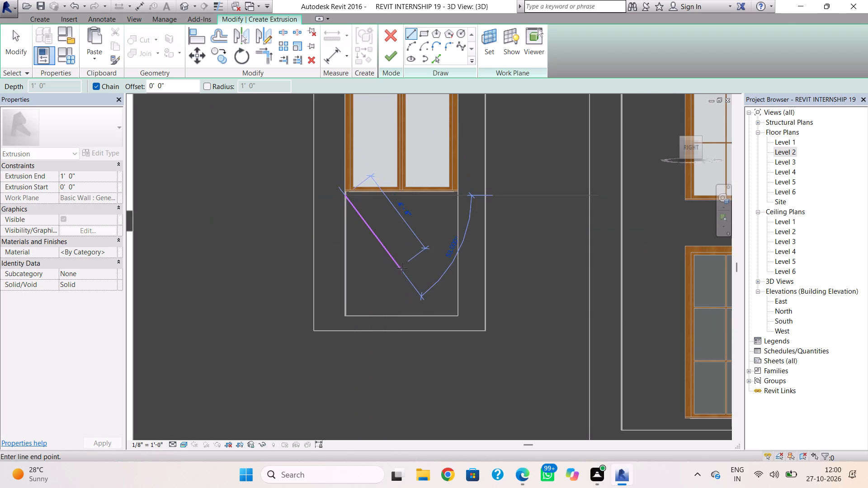
{"action": "key", "text": "Escape"}
{"action": "left_click", "coordinate": [420, 36]}
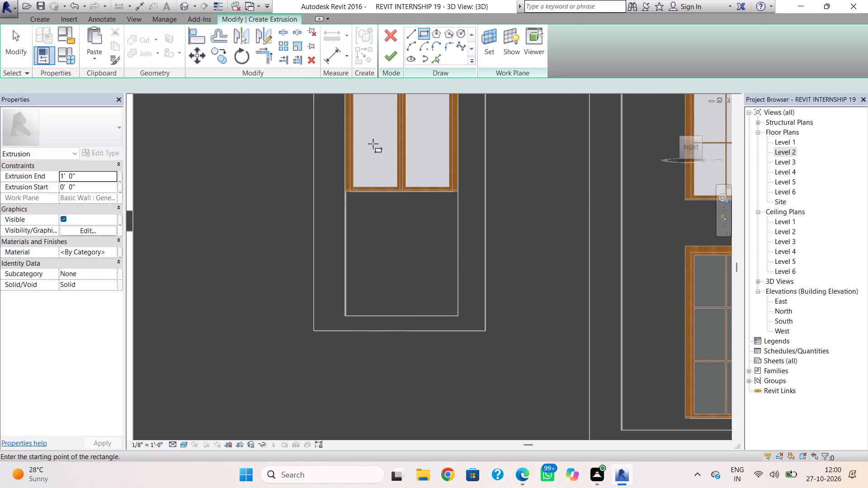
{"action": "left_click", "coordinate": [345, 191]}
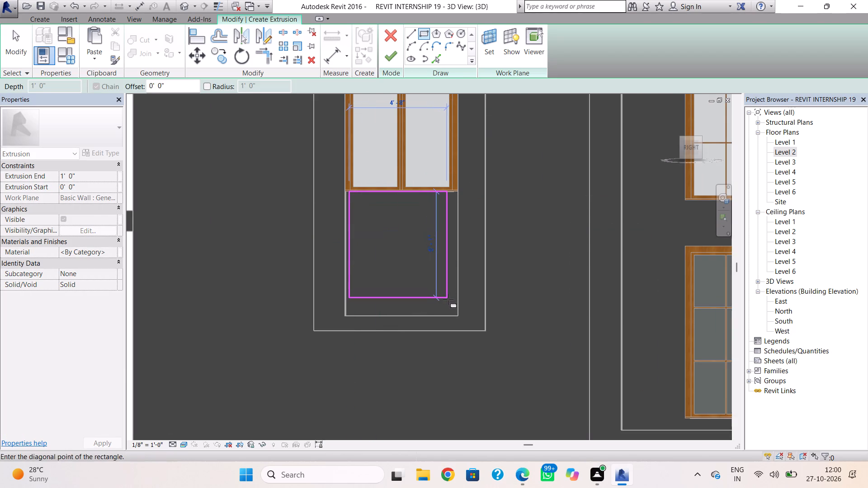
{"action": "left_click", "coordinate": [455, 312]}
{"action": "key", "text": "Escape"}
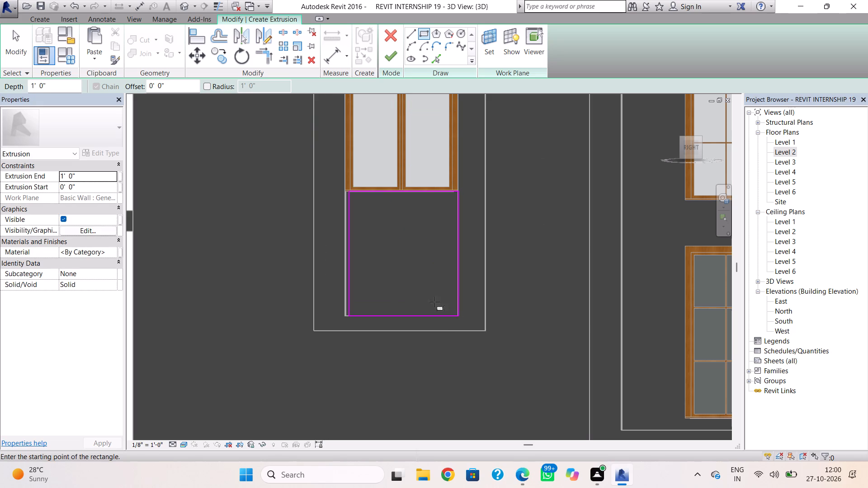
{"action": "key", "text": "Escape"}
Nudge the rectangle's side edges into line with the inner sides of the frame opening.
{"action": "left_click", "coordinate": [353, 292]}
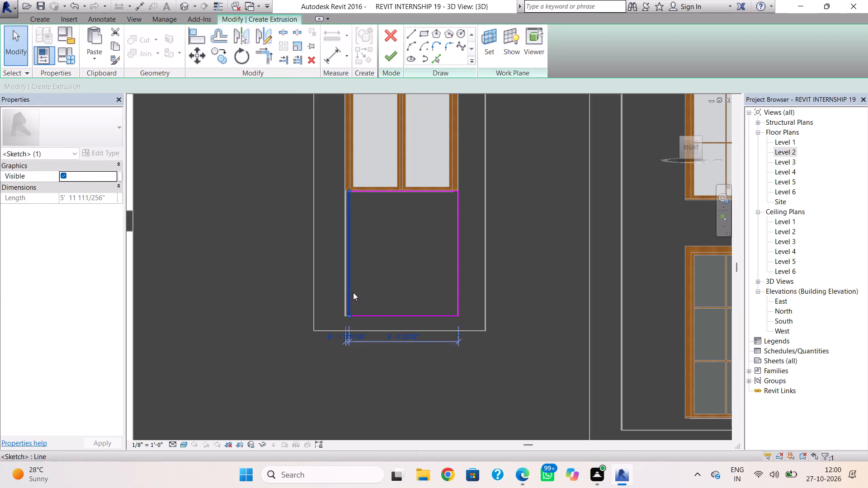
{"action": "key", "text": "Left"}
{"action": "key", "text": "Left"}
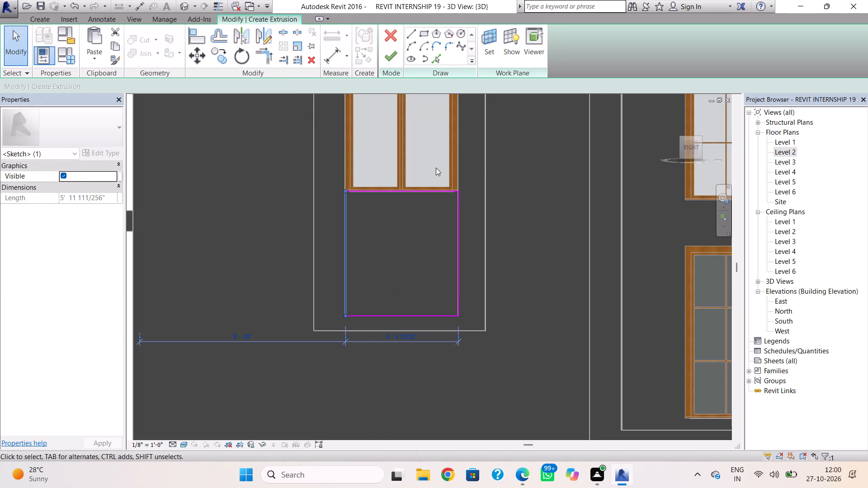
{"action": "scroll", "coordinate": [424, 150], "scroll_direction": "up", "scroll_amount": 4}
{"action": "left_click", "coordinate": [373, 217]}
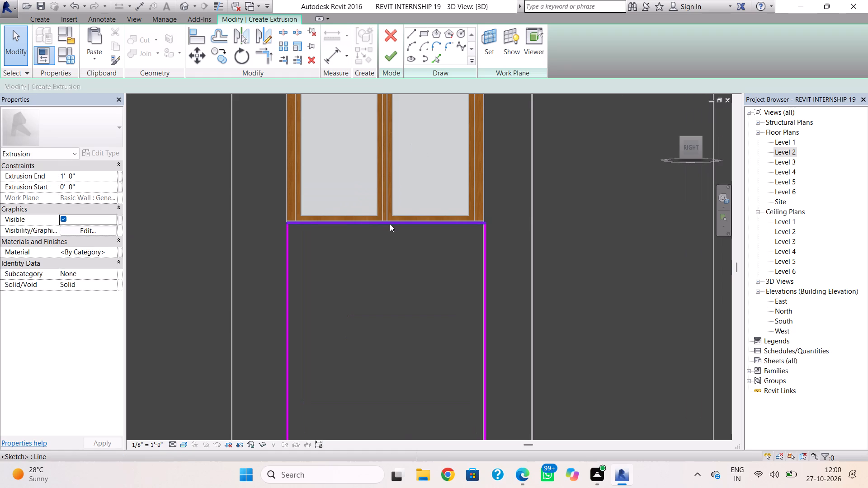
{"action": "key", "text": "Down"}
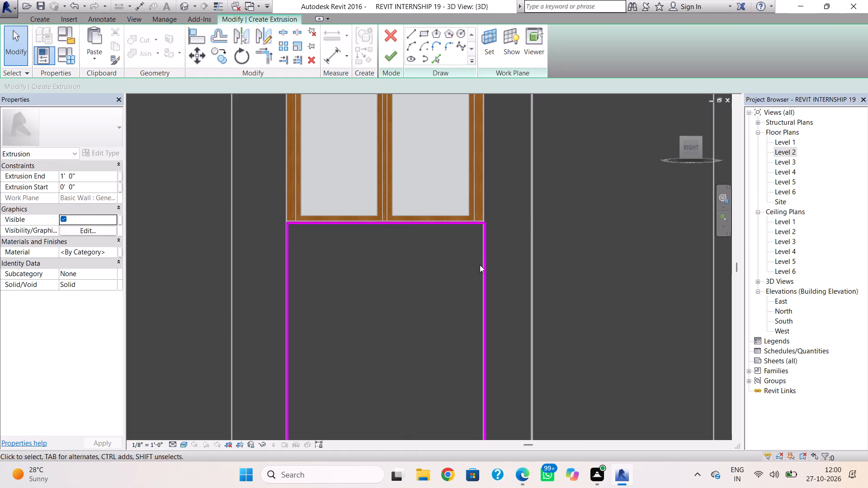
{"action": "left_click", "coordinate": [482, 266]}
{"action": "key", "text": "Left"}
{"action": "scroll", "coordinate": [483, 261], "scroll_direction": "down", "scroll_amount": 2}
{"action": "middle_click_drag", "start_coordinate": [473, 251], "coordinate": [452, 185]}
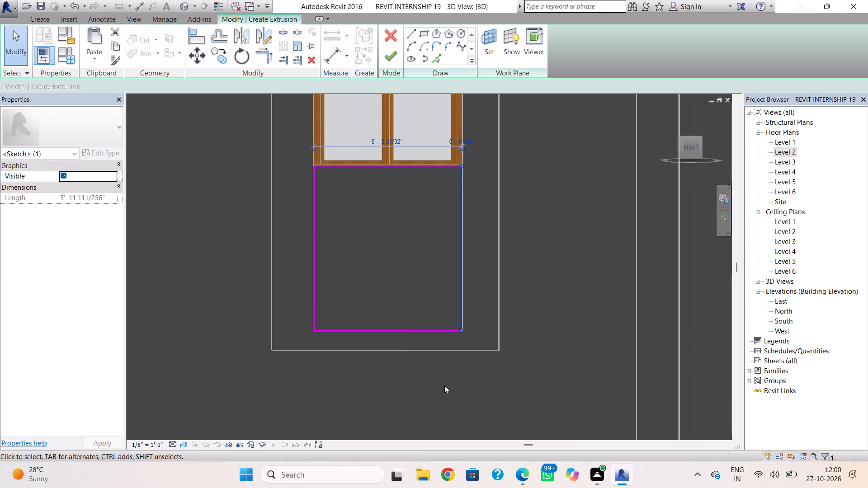
Finish the 1'-0" deep infill panel extrusion and complete the in-place wall model.
{"action": "left_click", "coordinate": [391, 54]}
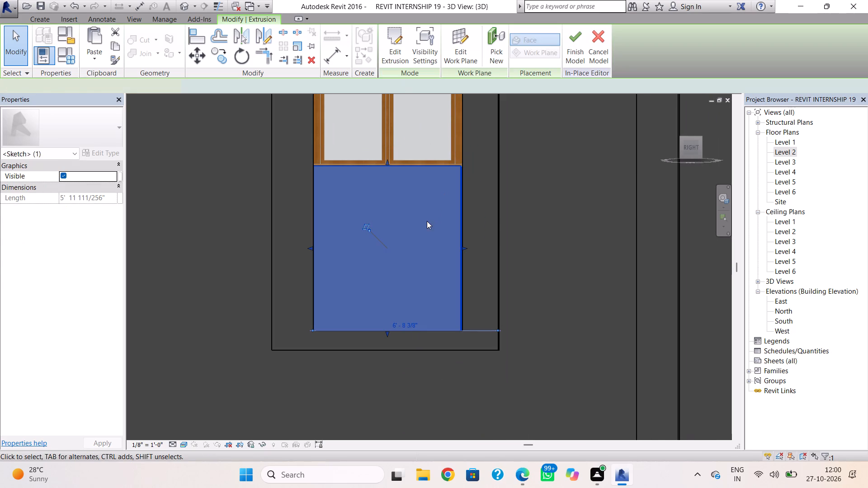
{"action": "key", "text": "Escape"}
{"action": "right_click_drag", "start_coordinate": [541, 202], "coordinate": [574, 227], "text": "shift"}
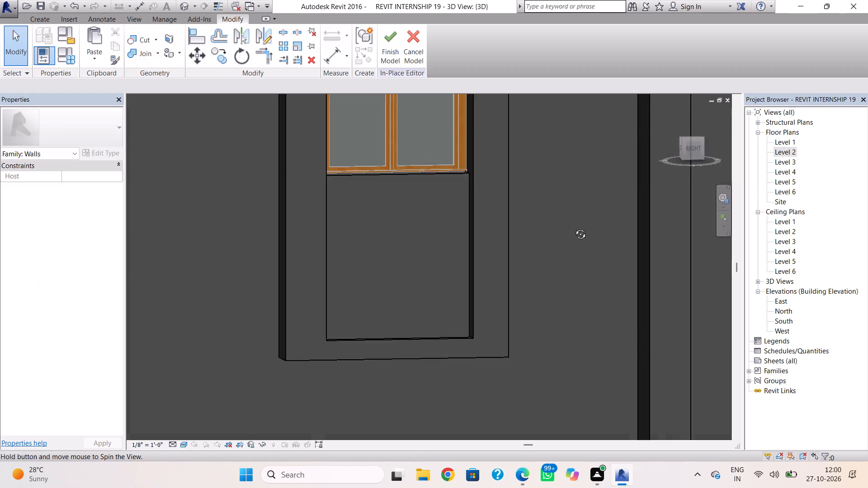
{"action": "right_click_drag", "start_coordinate": [574, 227], "coordinate": [620, 267], "text": "shift"}
{"action": "scroll", "coordinate": [618, 266], "scroll_direction": "down", "scroll_amount": 2}
{"action": "middle_click_drag", "start_coordinate": [615, 263], "coordinate": [598, 237]}
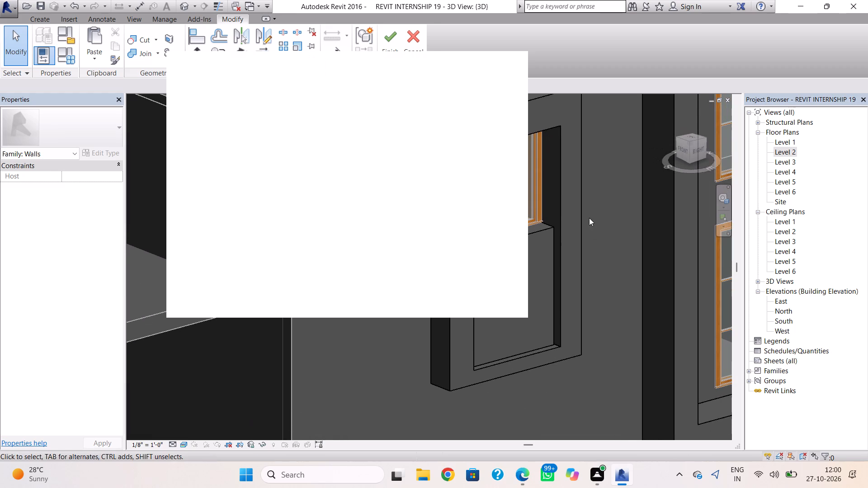
{"action": "left_click", "coordinate": [504, 67]}
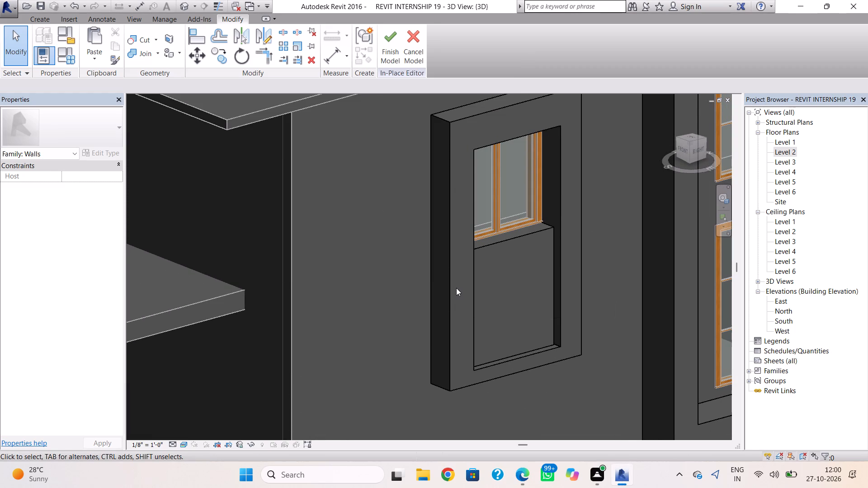
{"action": "left_click", "coordinate": [389, 52]}
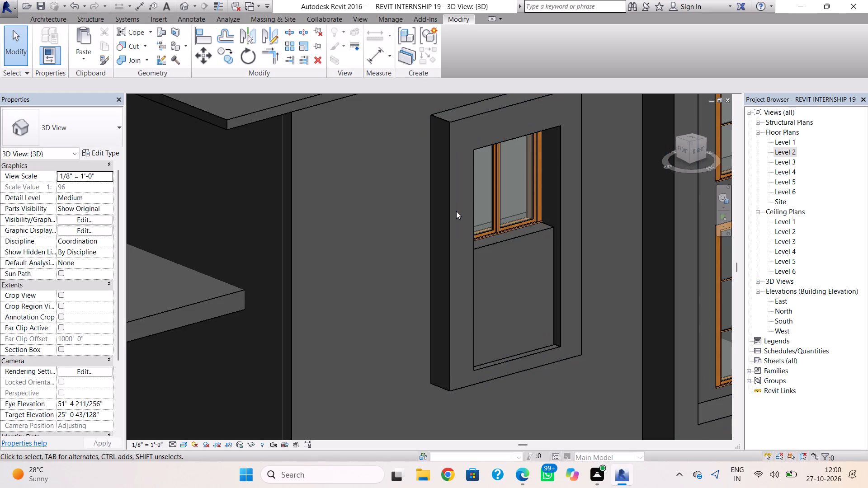
Stretch the infill panel's bottom face slightly downward into the frame's lower member.
{"action": "scroll", "coordinate": [457, 213], "scroll_direction": "down", "scroll_amount": 3}
{"action": "middle_click_drag", "start_coordinate": [457, 215], "coordinate": [439, 152]}
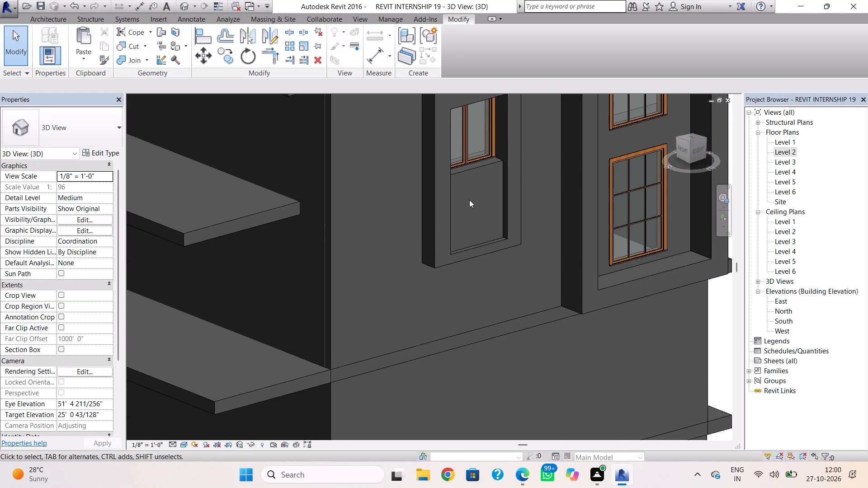
{"action": "left_click", "coordinate": [457, 244]}
{"action": "left_click", "coordinate": [461, 248]}
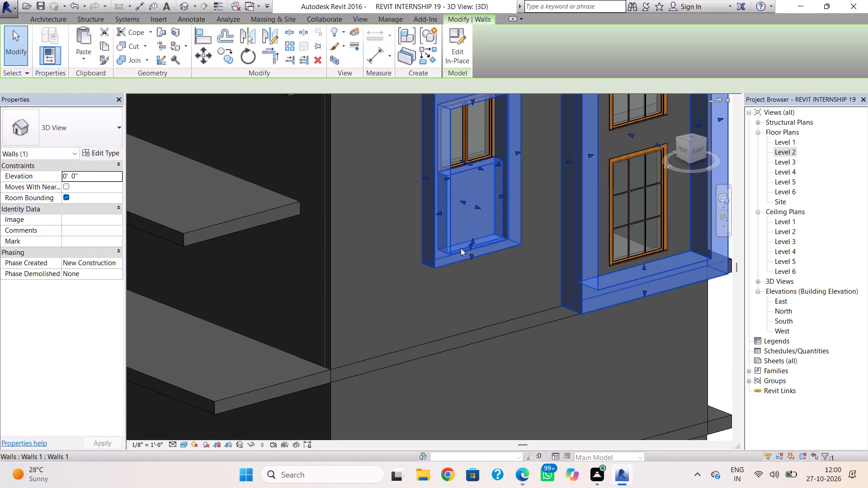
{"action": "scroll", "coordinate": [481, 246], "scroll_direction": "up", "scroll_amount": 8}
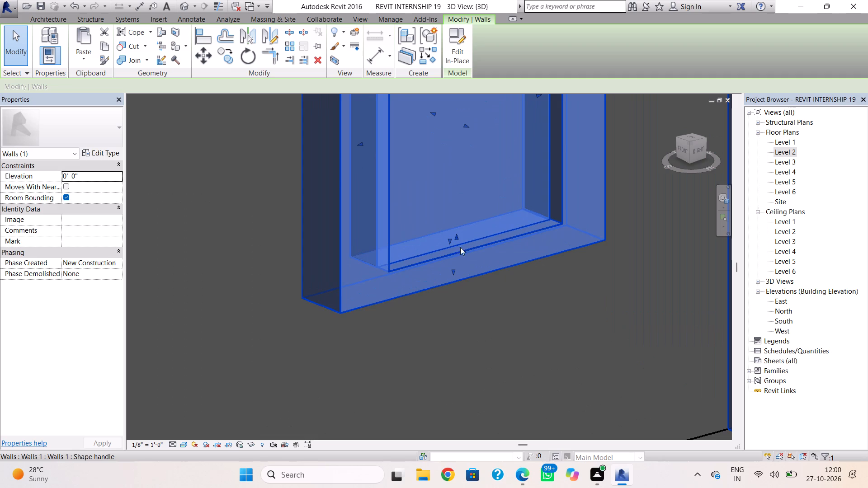
{"action": "key", "text": "Escape"}
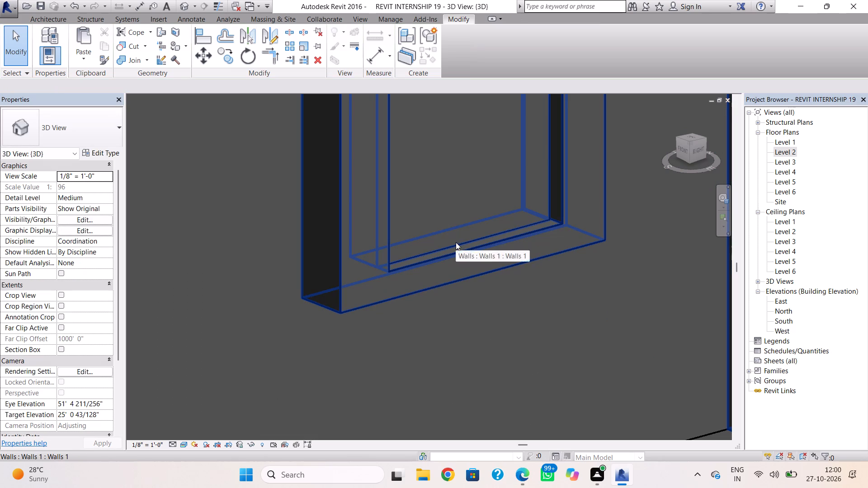
{"action": "right_click_drag", "start_coordinate": [499, 231], "coordinate": [451, 228], "text": "shift"}
{"action": "middle_click_drag", "start_coordinate": [451, 220], "coordinate": [438, 314]}
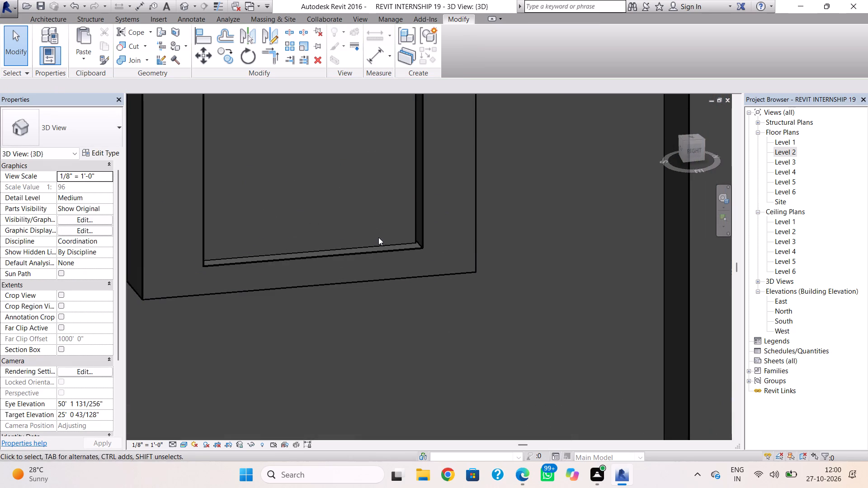
{"action": "left_click", "coordinate": [379, 236]}
{"action": "left_click", "coordinate": [381, 242]}
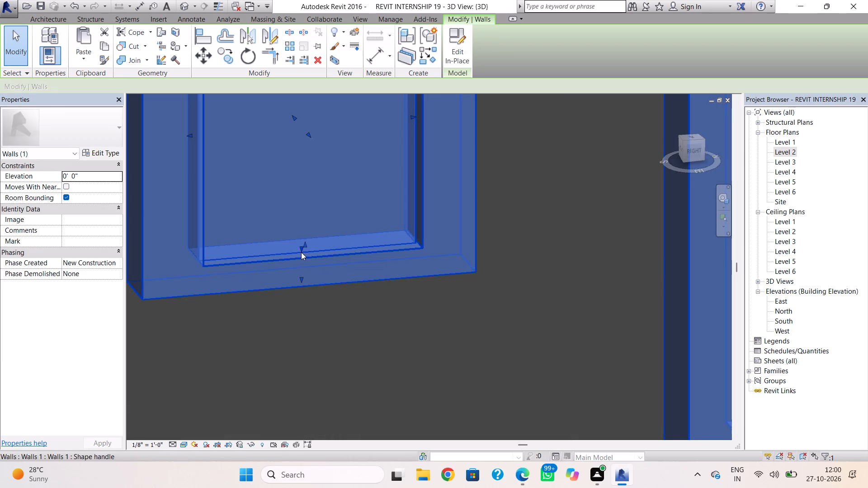
{"action": "left_click_drag", "start_coordinate": [301, 252], "coordinate": [300, 261]}
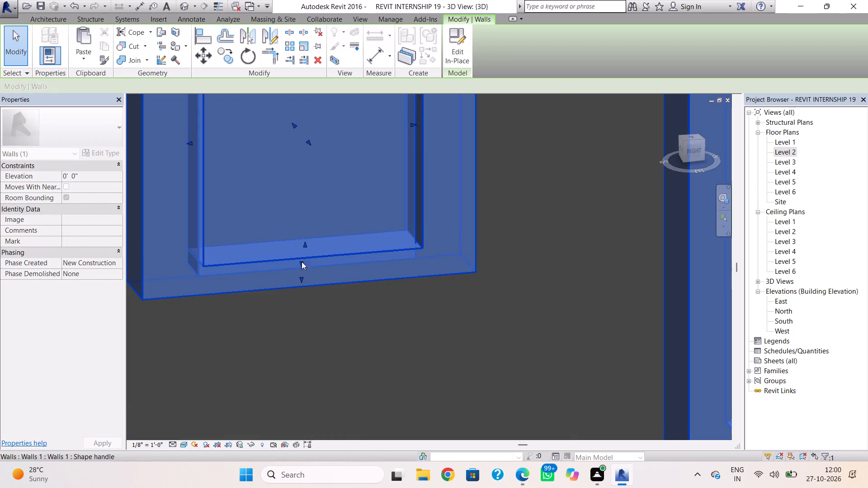
{"action": "left_click", "coordinate": [479, 307]}
Stretch the infill panel's side face slightly outward toward the frame's inner edge on the side nearest the tall frame.
{"action": "scroll", "coordinate": [505, 266], "scroll_direction": "down", "scroll_amount": 1}
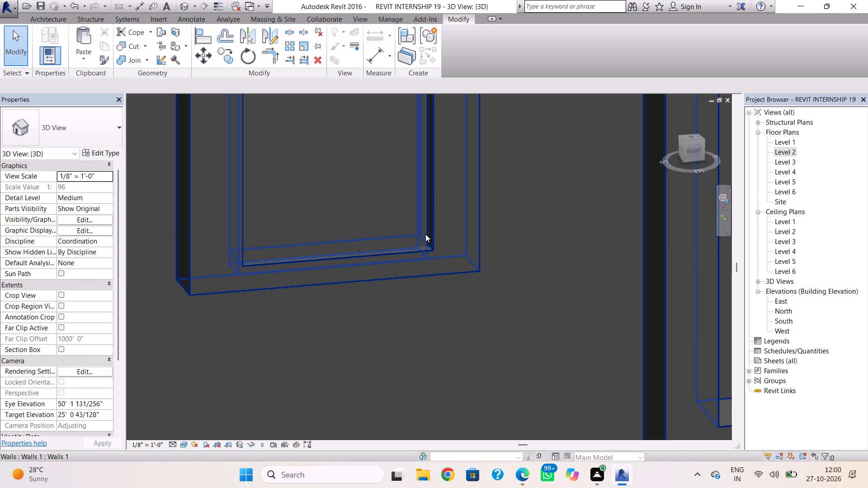
{"action": "left_click", "coordinate": [425, 234]}
{"action": "middle_click_drag", "start_coordinate": [425, 234], "coordinate": [421, 310]}
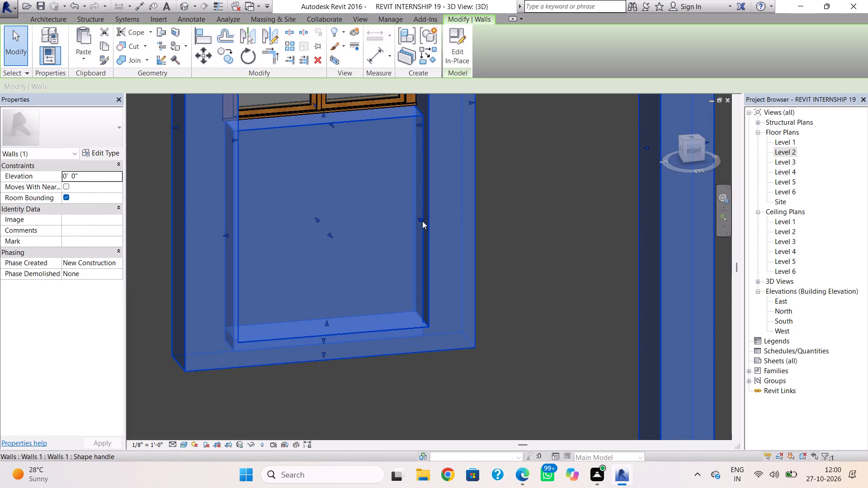
{"action": "left_click", "coordinate": [421, 220]}
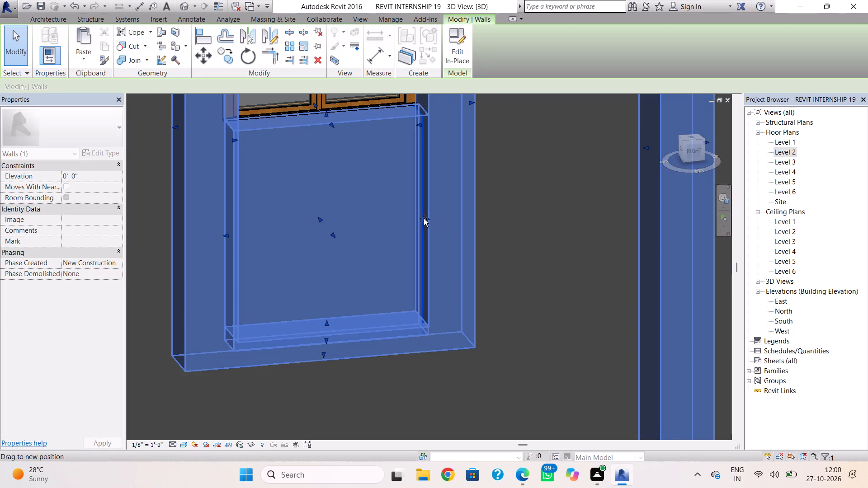
{"action": "left_click", "coordinate": [499, 225]}
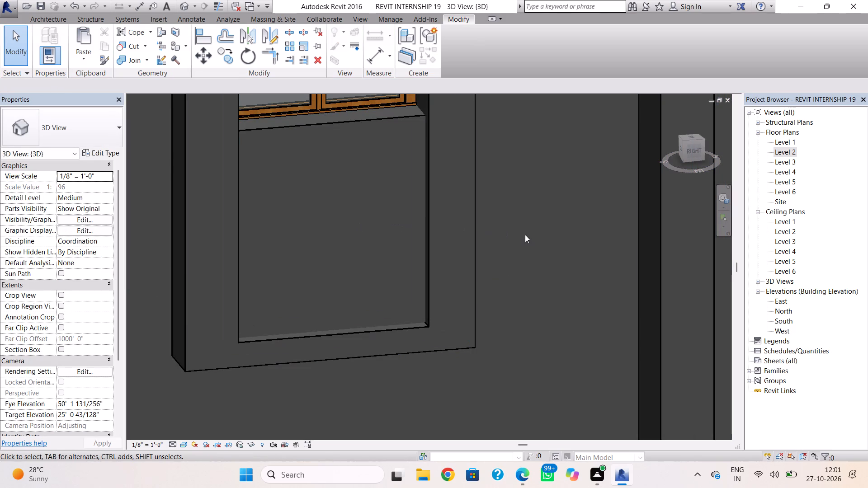
{"action": "right_click_drag", "start_coordinate": [525, 235], "coordinate": [464, 239], "text": "shift"}
{"action": "middle_click_drag", "start_coordinate": [232, 188], "coordinate": [235, 257]}
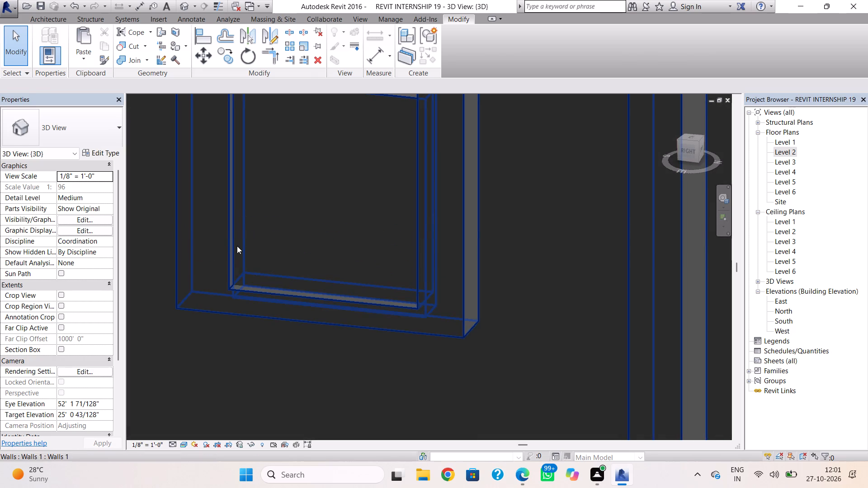
Check the infill panel's fit inside the frame and review the building's front and side exterior.
{"action": "left_click", "coordinate": [237, 239]}
{"action": "middle_click_drag", "start_coordinate": [237, 247], "coordinate": [234, 308]}
{"action": "left_click", "coordinate": [234, 244]}
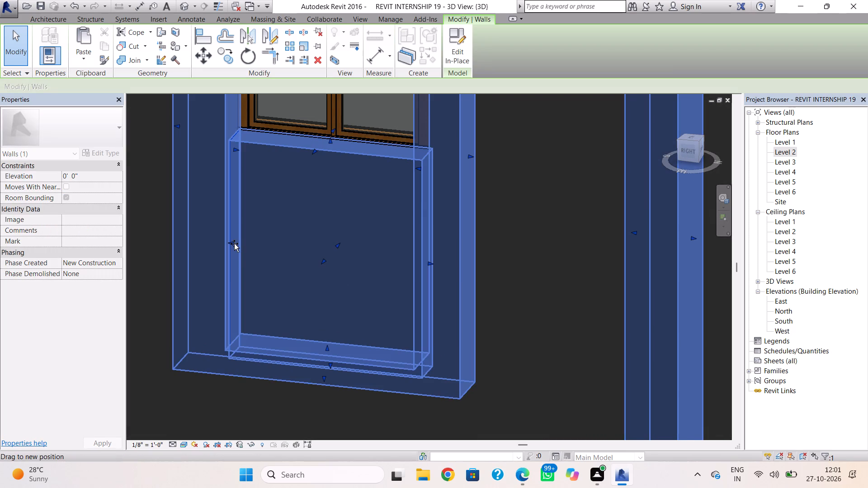
{"action": "left_click", "coordinate": [486, 285]}
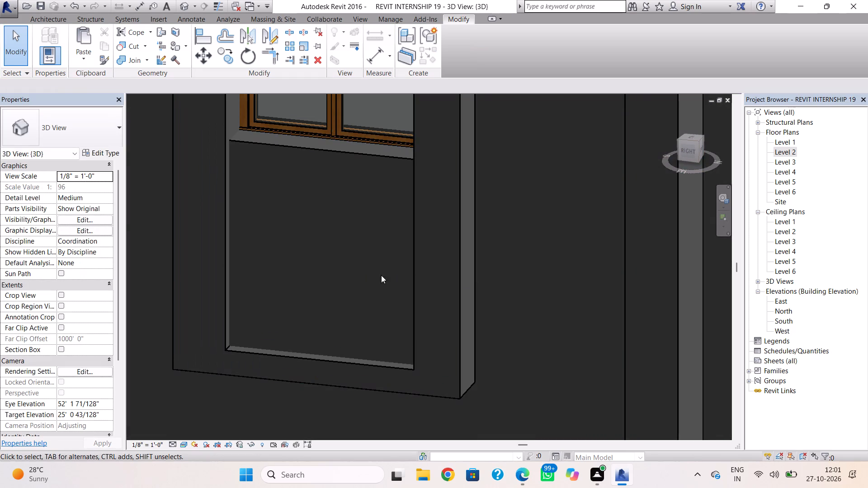
{"action": "right_click_drag", "start_coordinate": [327, 270], "coordinate": [455, 290], "text": "shift"}
{"action": "scroll", "coordinate": [454, 281], "scroll_direction": "down", "scroll_amount": 3}
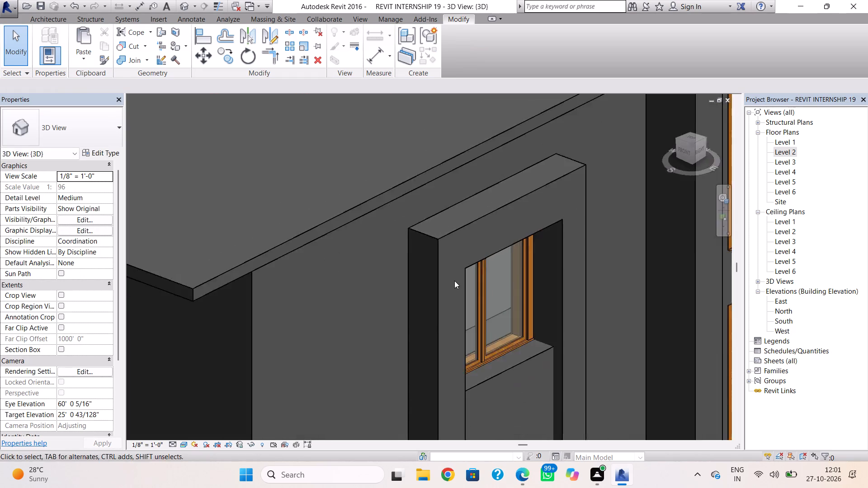
{"action": "middle_click_drag", "start_coordinate": [453, 276], "coordinate": [400, 142]}
{"action": "scroll", "coordinate": [407, 174], "scroll_direction": "down", "scroll_amount": 7}
{"action": "middle_click_drag", "start_coordinate": [410, 210], "coordinate": [403, 200]}
{"action": "scroll", "coordinate": [399, 181], "scroll_direction": "down", "scroll_amount": 3}
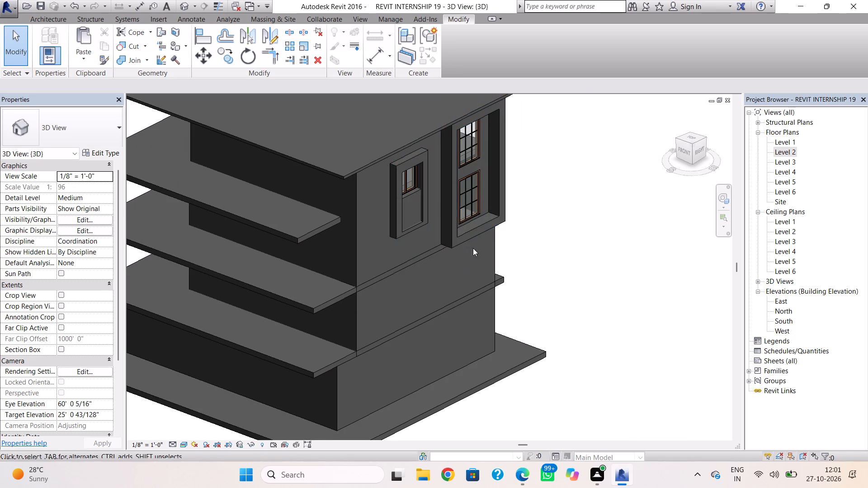
{"action": "scroll", "coordinate": [477, 256], "scroll_direction": "down", "scroll_amount": 1}
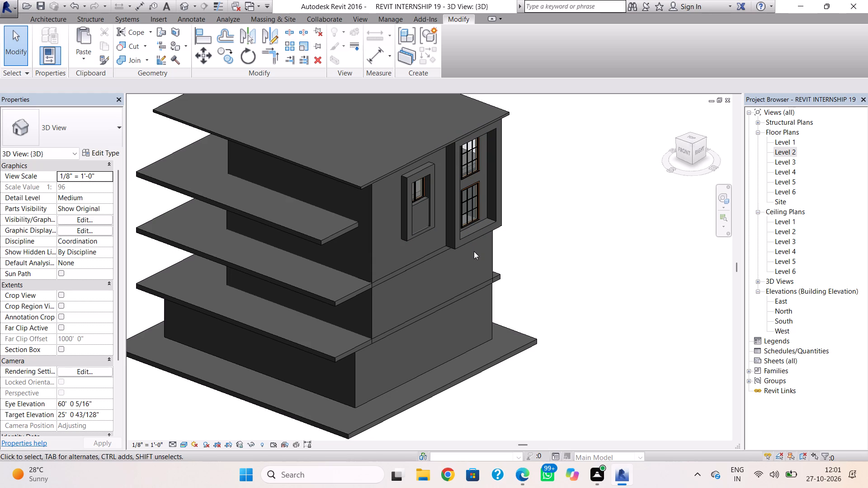
{"action": "right_click_drag", "start_coordinate": [494, 309], "coordinate": [417, 310], "text": "shift"}
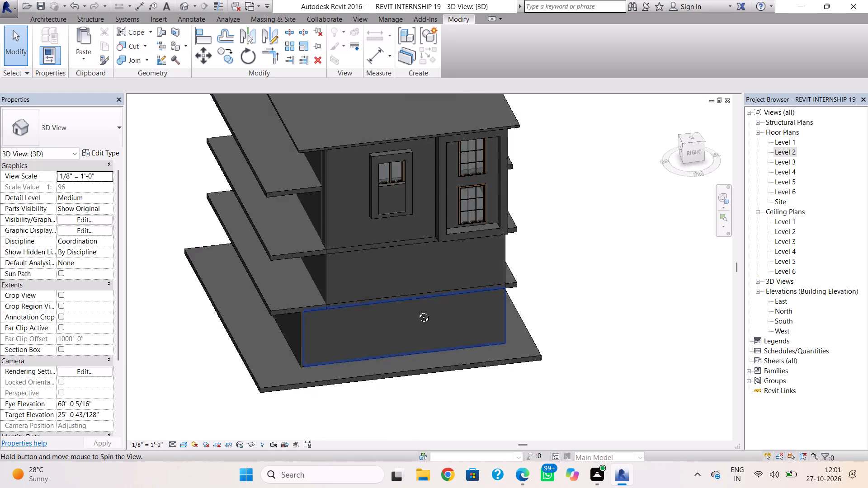
{"action": "right_click_drag", "start_coordinate": [417, 310], "coordinate": [397, 249], "text": "shift"}
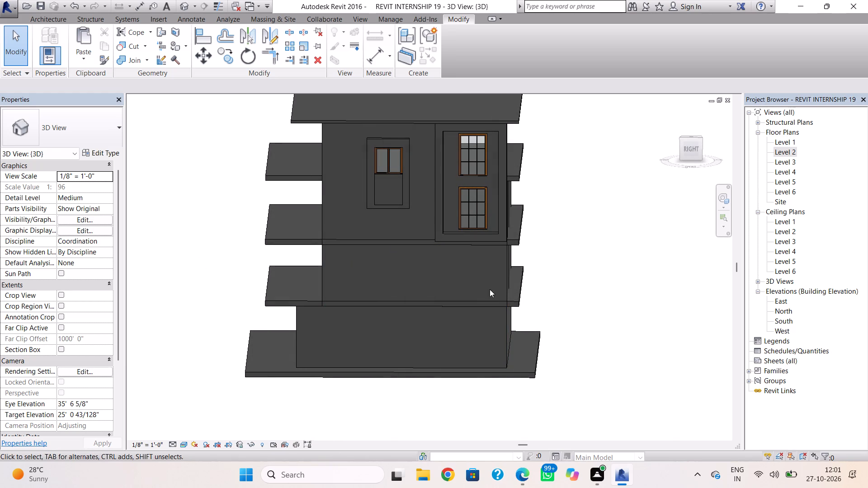
{"action": "middle_click_drag", "start_coordinate": [478, 297], "coordinate": [486, 372]}
{"action": "scroll", "coordinate": [486, 372], "scroll_direction": "up", "scroll_amount": 1}
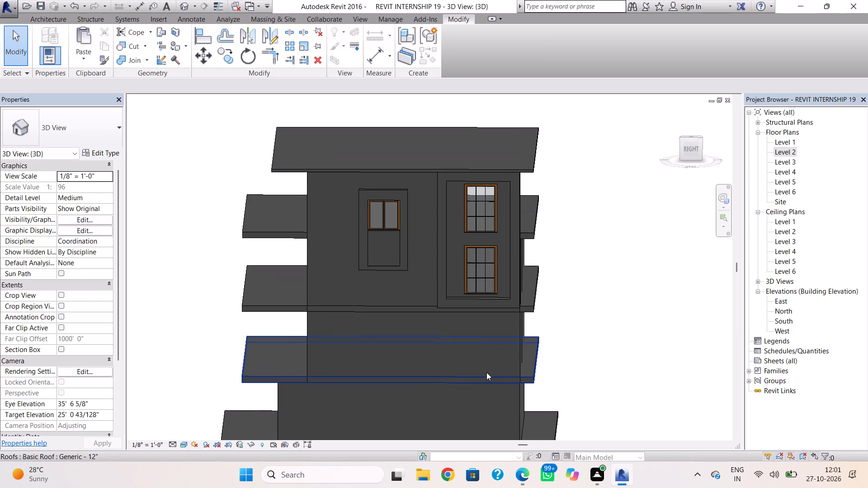
Place three Fixed 36" x 48" windows in a column between the two frames, the lowest on the storey below.
{"action": "left_click", "coordinate": [50, 18]}
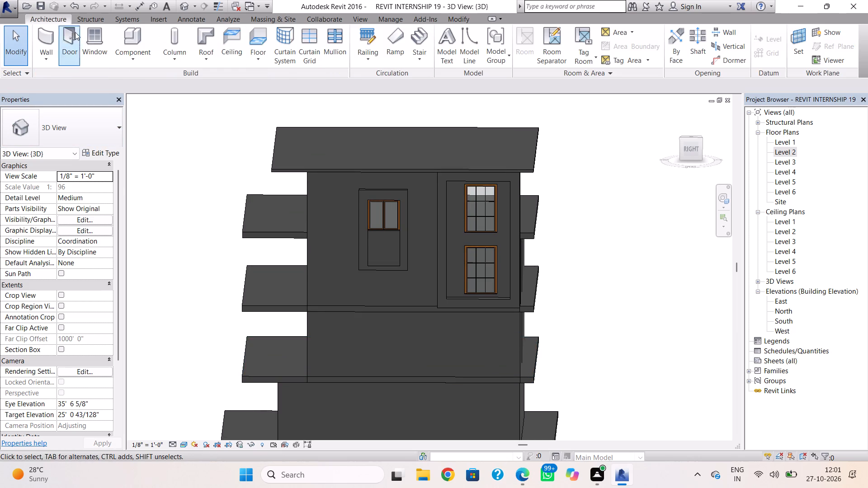
{"action": "left_click", "coordinate": [93, 48]}
{"action": "left_click", "coordinate": [101, 113]}
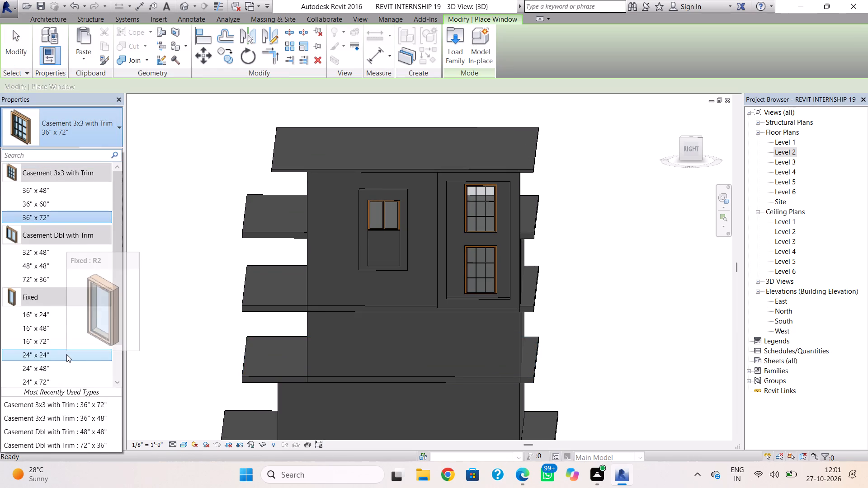
{"action": "left_click", "coordinate": [65, 366]}
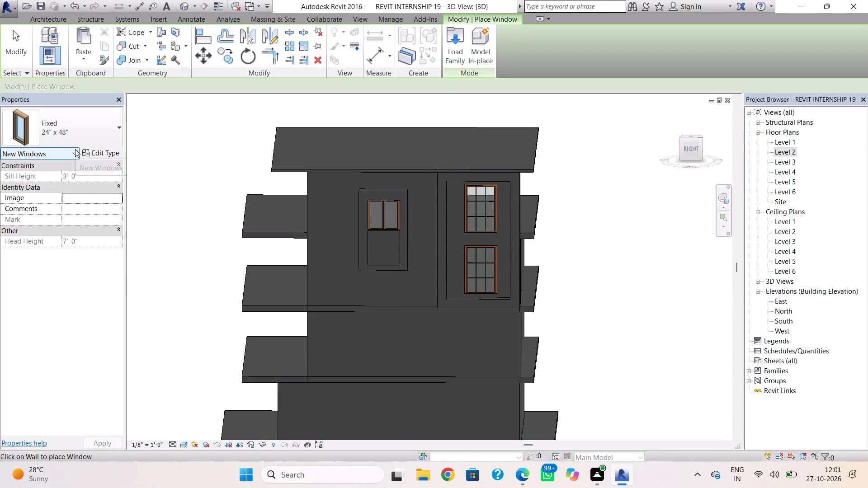
{"action": "left_click", "coordinate": [83, 141]}
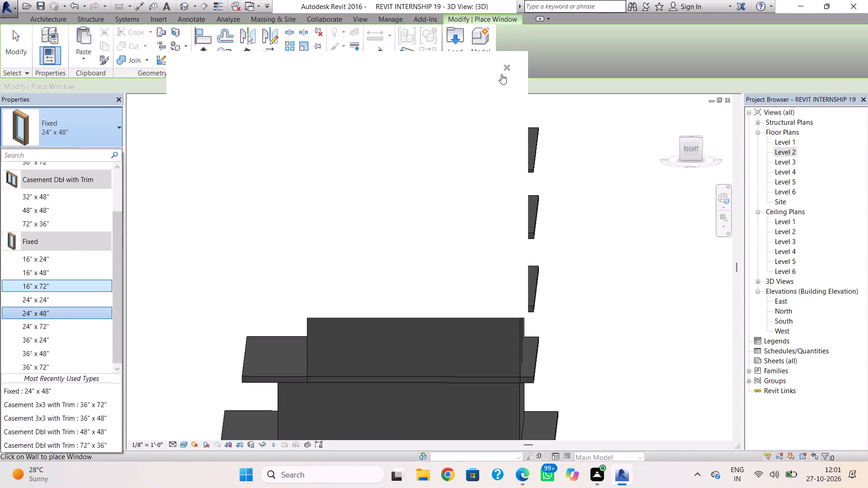
{"action": "left_click", "coordinate": [505, 66]}
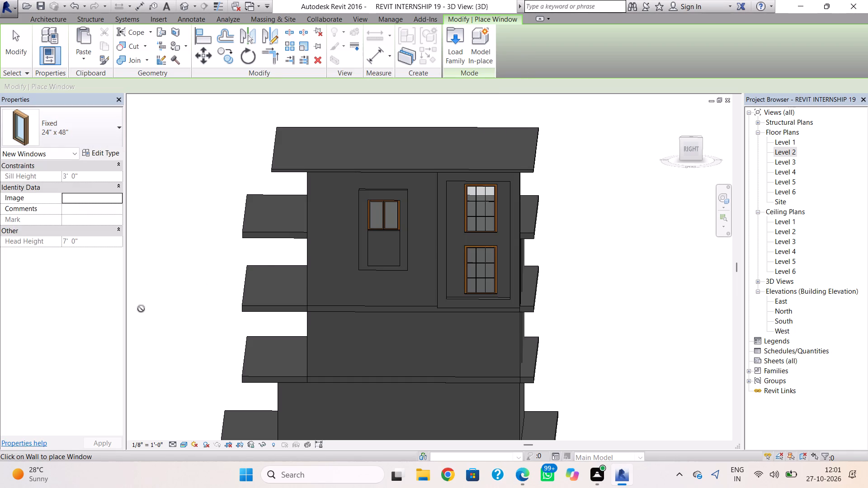
{"action": "left_click", "coordinate": [80, 141]}
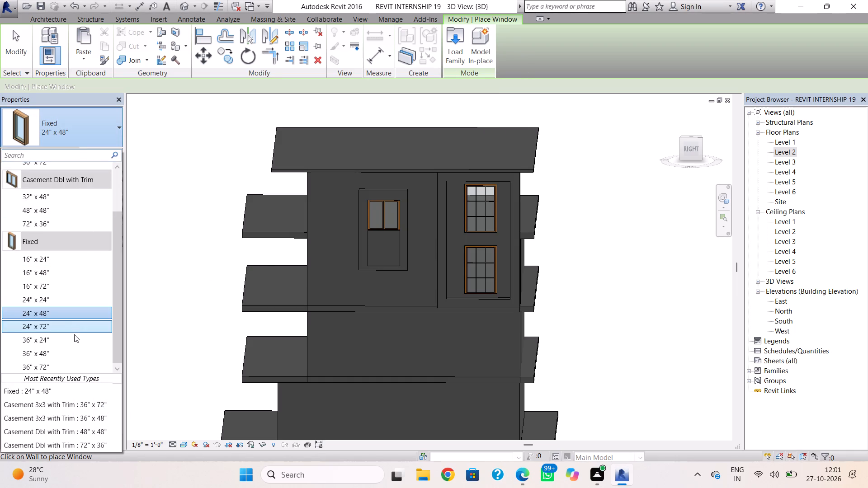
{"action": "left_click", "coordinate": [74, 350]}
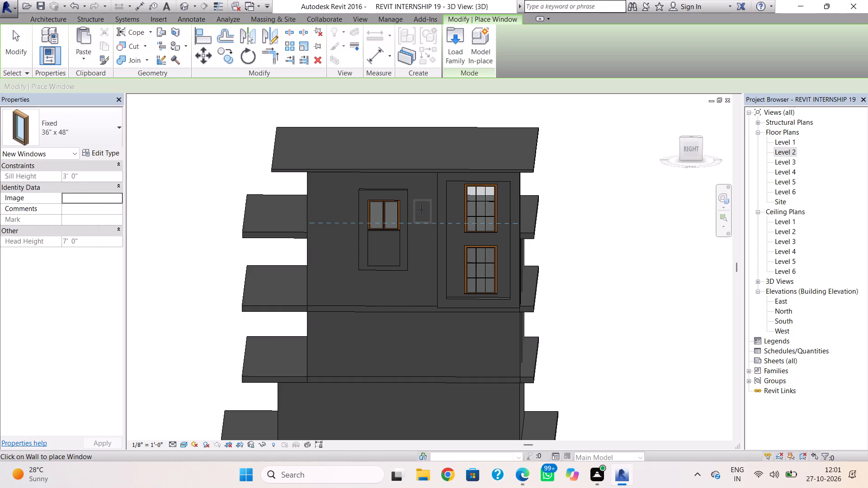
{"action": "left_click", "coordinate": [421, 210]}
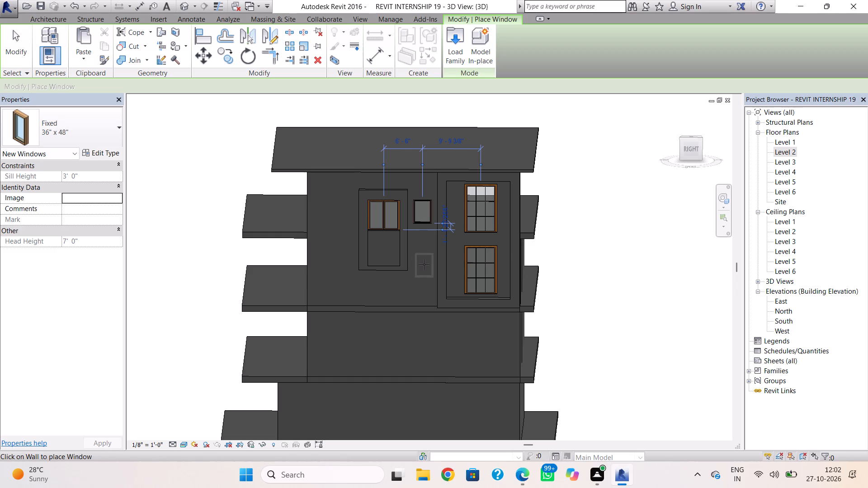
{"action": "left_click", "coordinate": [422, 263]}
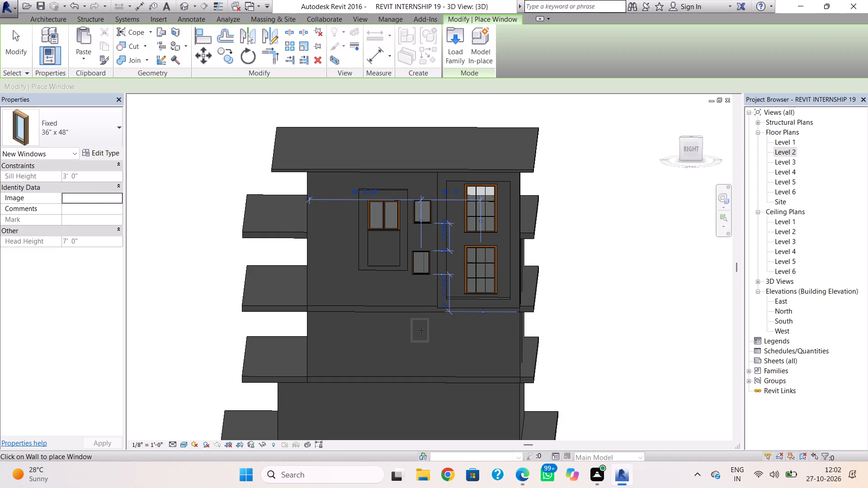
{"action": "left_click", "coordinate": [421, 330]}
{"action": "key", "text": "Escape"}
{"action": "right_click_drag", "start_coordinate": [421, 324], "coordinate": [469, 309], "text": "shift"}
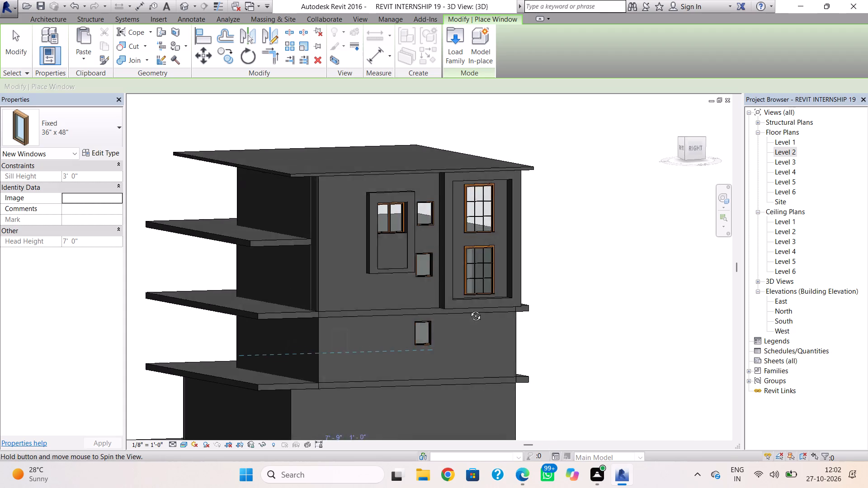
{"action": "right_click_drag", "start_coordinate": [469, 309], "coordinate": [426, 343], "text": "shift"}
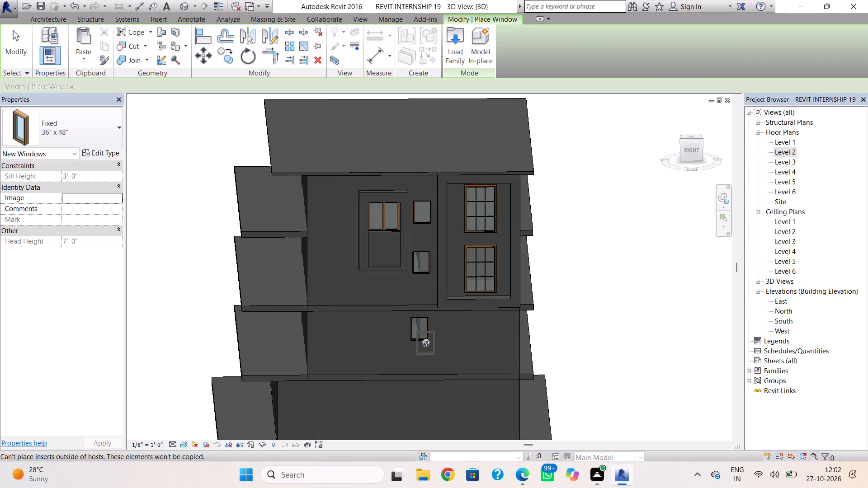
{"action": "key", "text": "Escape"}
{"action": "key", "text": "Escape"}
Nudge the lowest fixed window sideways to line it up with the two fixed windows above.
{"action": "left_click", "coordinate": [428, 340]}
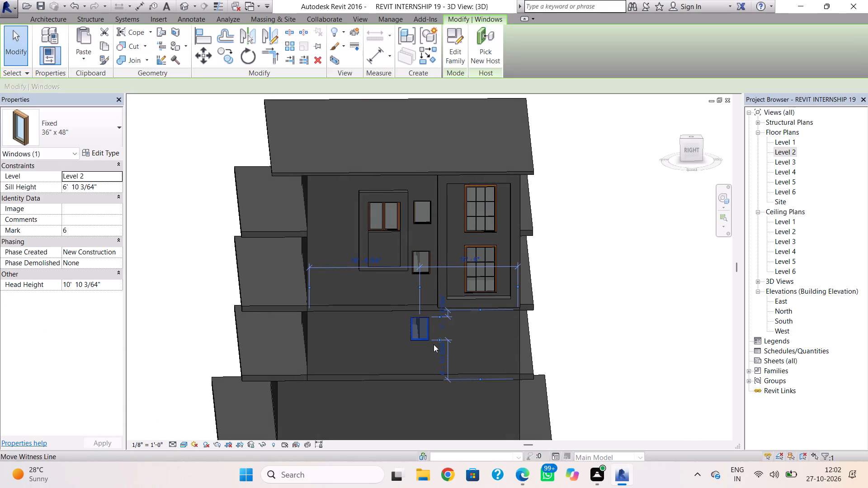
{"action": "key", "text": "Right"}
{"action": "scroll", "coordinate": [421, 266], "scroll_direction": "up", "scroll_amount": 3}
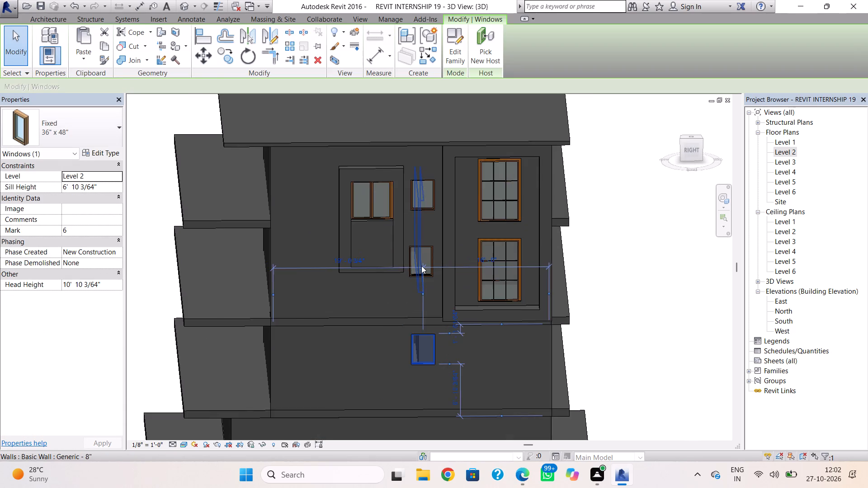
{"action": "scroll", "coordinate": [421, 266], "scroll_direction": "up", "scroll_amount": 3}
{"action": "key", "text": "Left"}
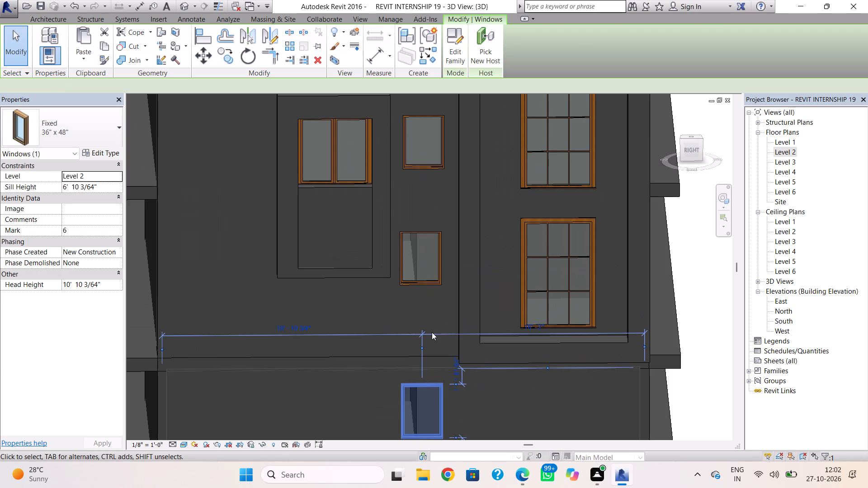
{"action": "left_click", "coordinate": [396, 307]}
Stretch the double-window frame's lower member downward, moving both its outer bottom face and its opening's bottom face.
{"action": "left_click", "coordinate": [366, 274]}
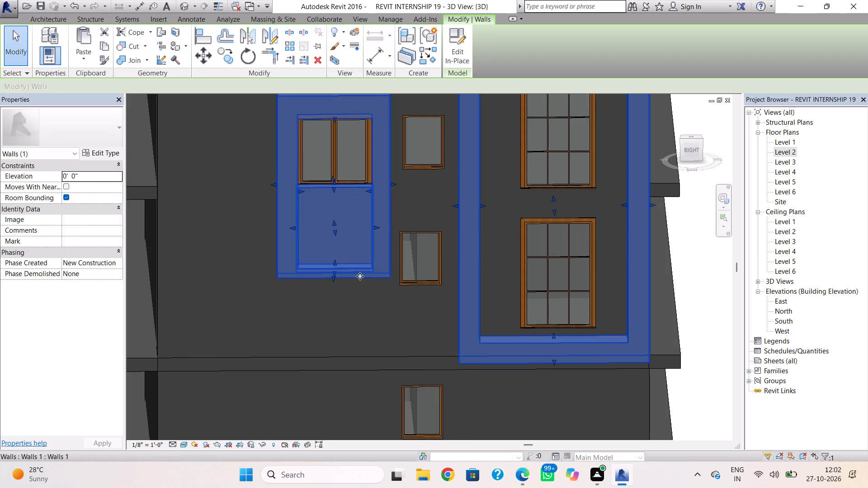
{"action": "left_click_drag", "start_coordinate": [330, 279], "coordinate": [332, 302]}
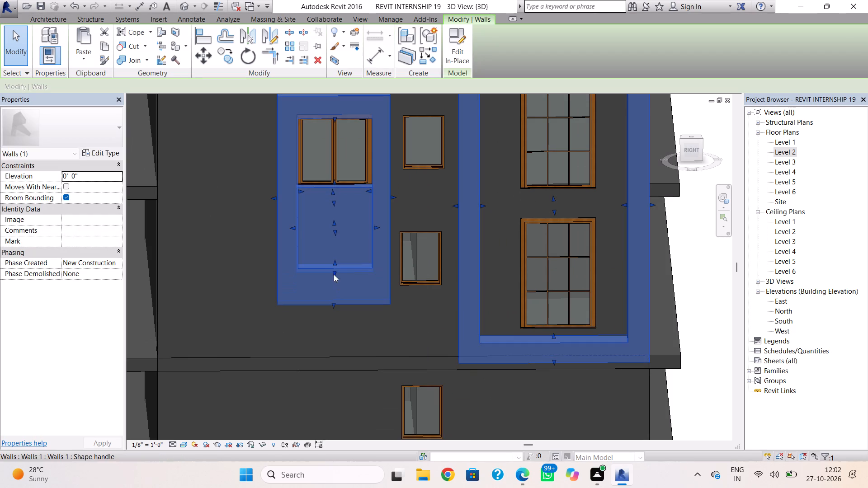
{"action": "left_click_drag", "start_coordinate": [334, 263], "coordinate": [335, 278]}
{"action": "left_click", "coordinate": [200, 291]}
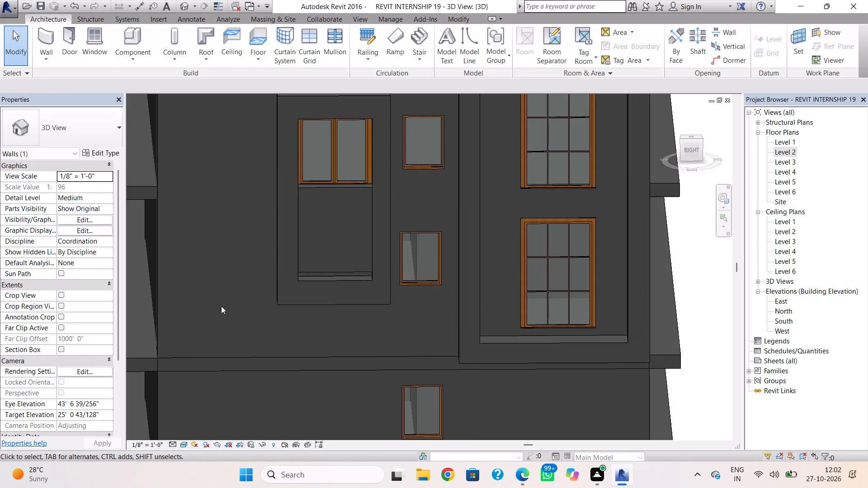
Stretch the infill panel's bottom face down to the lowered bottom edge of the frame opening.
{"action": "left_click", "coordinate": [329, 268]}
{"action": "scroll", "coordinate": [331, 271], "scroll_direction": "up", "scroll_amount": 4}
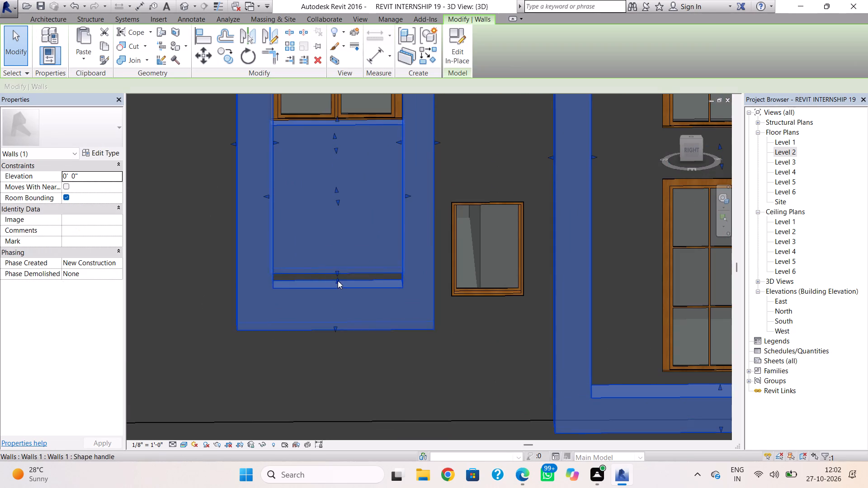
{"action": "scroll", "coordinate": [338, 281], "scroll_direction": "up", "scroll_amount": 4}
{"action": "left_click_drag", "start_coordinate": [336, 269], "coordinate": [336, 284]}
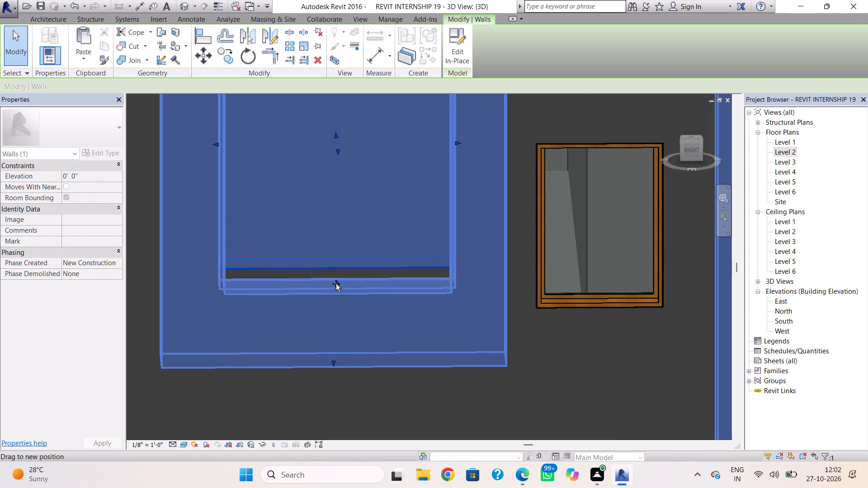
{"action": "left_click_drag", "start_coordinate": [336, 284], "coordinate": [336, 289]}
{"action": "left_click", "coordinate": [336, 289]}
{"action": "left_click", "coordinate": [151, 285]}
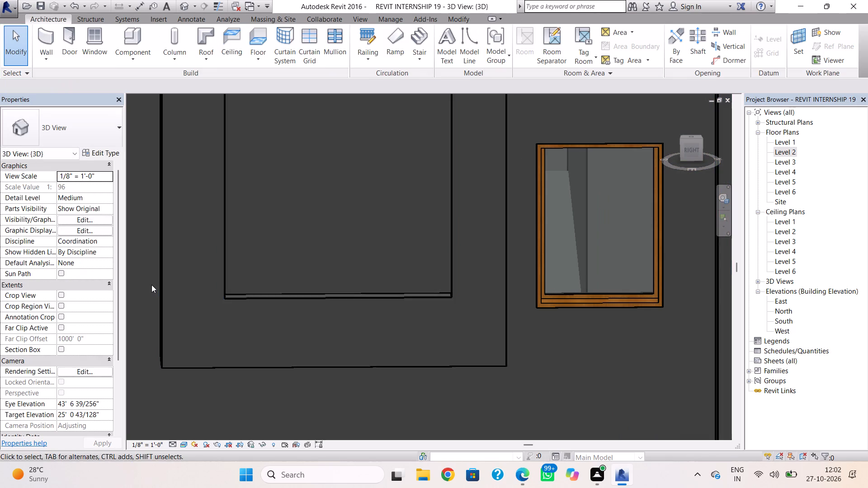
Stretch the bottom face of the double-window frame's opening slightly further down beneath the infill panel.
{"action": "left_click", "coordinate": [311, 295]}
{"action": "scroll", "coordinate": [333, 295], "scroll_direction": "up", "scroll_amount": 3}
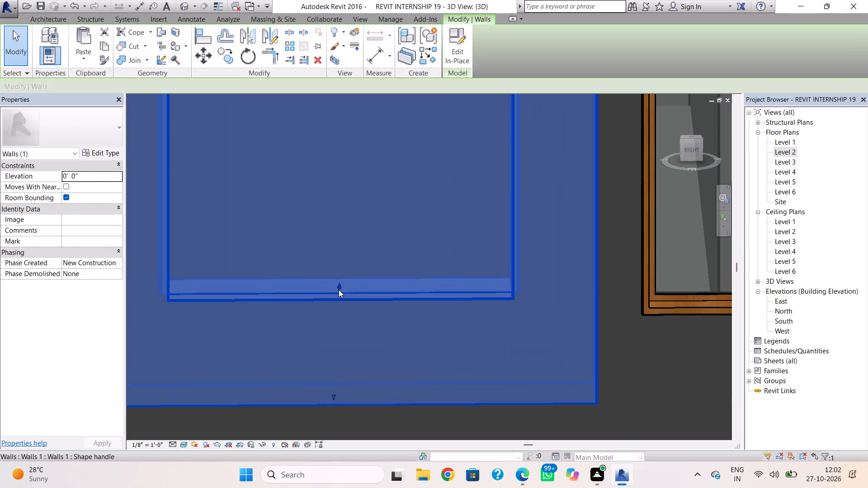
{"action": "left_click_drag", "start_coordinate": [339, 290], "coordinate": [339, 299]}
{"action": "scroll", "coordinate": [190, 299], "scroll_direction": "down", "scroll_amount": 3}
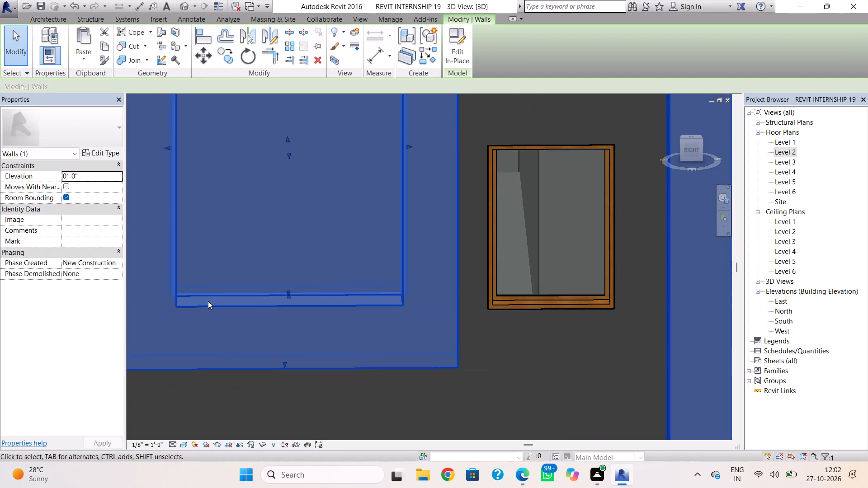
{"action": "scroll", "coordinate": [208, 301], "scroll_direction": "down", "scroll_amount": 3}
{"action": "left_click", "coordinate": [185, 396]}
{"action": "key", "text": "Escape"}
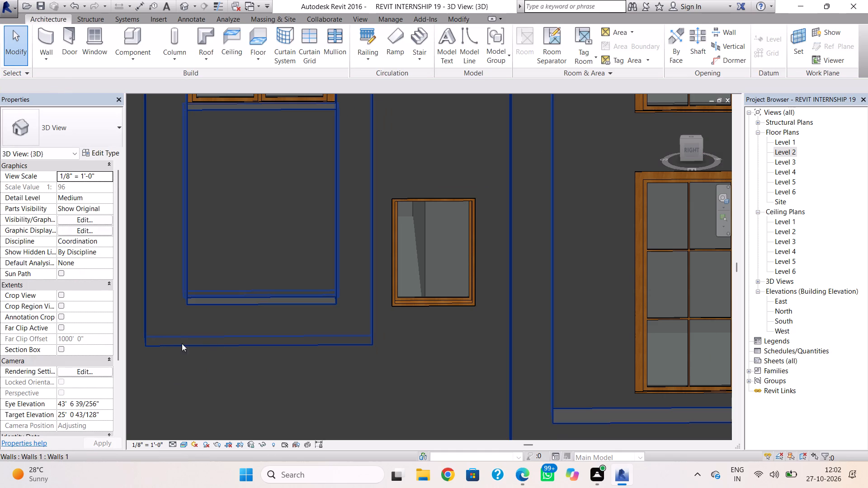
Stretch the infill panel's bottom face down over the frame opening's lower edge to close the remaining gap.
{"action": "right_click_drag", "start_coordinate": [182, 344], "coordinate": [290, 368], "text": "shift"}
{"action": "scroll", "coordinate": [293, 368], "scroll_direction": "down", "scroll_amount": 1}
{"action": "middle_click_drag", "start_coordinate": [293, 368], "coordinate": [259, 211]}
{"action": "right_click_drag", "start_coordinate": [345, 310], "coordinate": [335, 304], "text": "shift"}
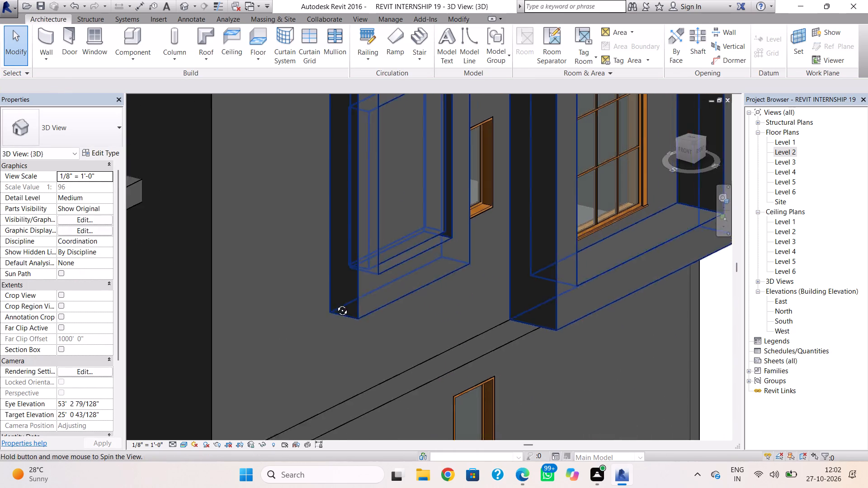
{"action": "right_click_drag", "start_coordinate": [335, 304], "coordinate": [239, 206], "text": "shift"}
{"action": "middle_click_drag", "start_coordinate": [248, 202], "coordinate": [279, 278]}
{"action": "right_click_drag", "start_coordinate": [279, 267], "coordinate": [279, 271], "text": "shift"}
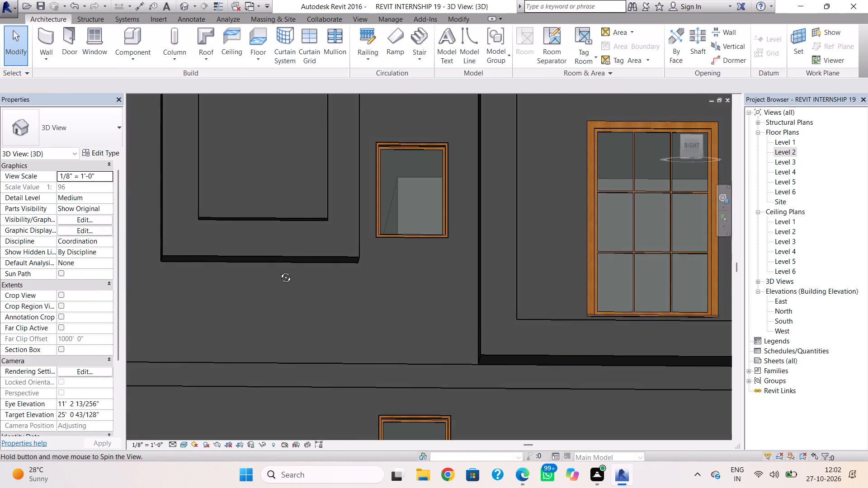
{"action": "right_click_drag", "start_coordinate": [279, 271], "coordinate": [281, 305], "text": "shift"}
{"action": "left_click", "coordinate": [271, 224]}
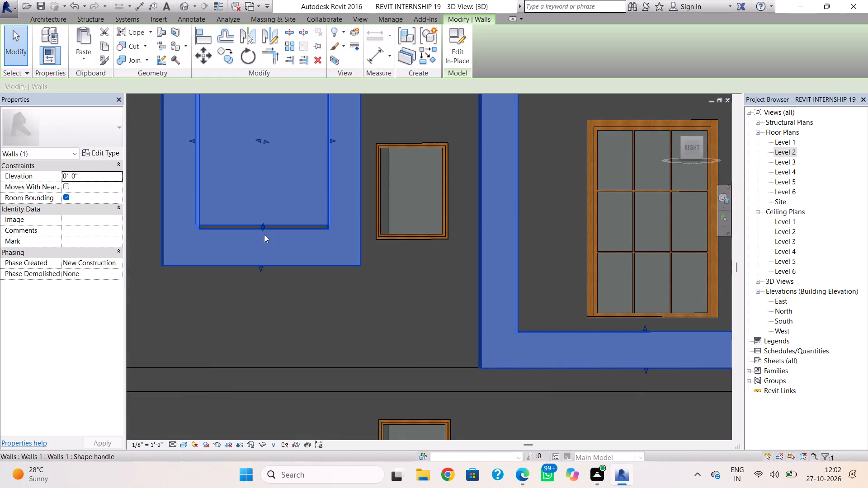
{"action": "scroll", "coordinate": [259, 219], "scroll_direction": "up", "scroll_amount": 9}
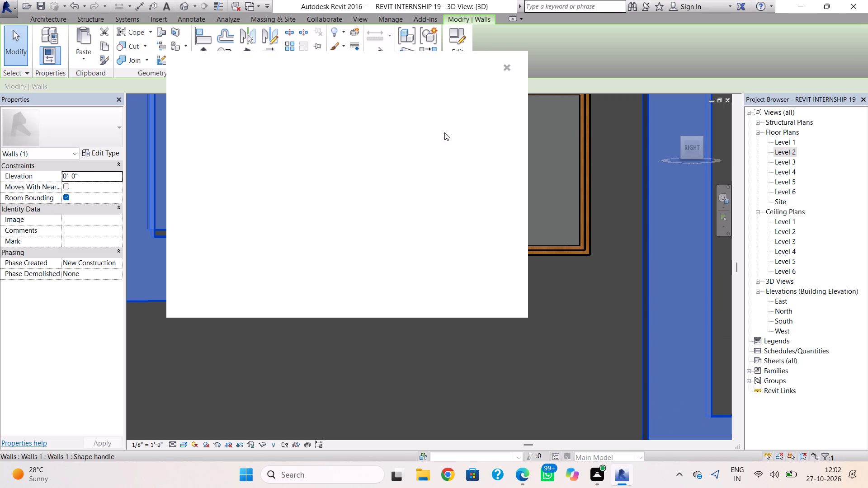
{"action": "left_click", "coordinate": [509, 66]}
{"action": "scroll", "coordinate": [340, 228], "scroll_direction": "up", "scroll_amount": 3}
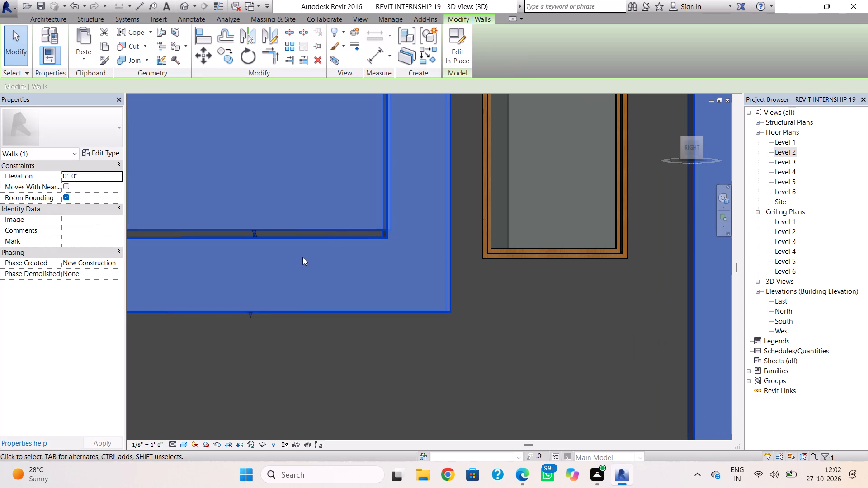
{"action": "scroll", "coordinate": [263, 245], "scroll_direction": "up", "scroll_amount": 7}
{"action": "left_click_drag", "start_coordinate": [243, 212], "coordinate": [246, 226]}
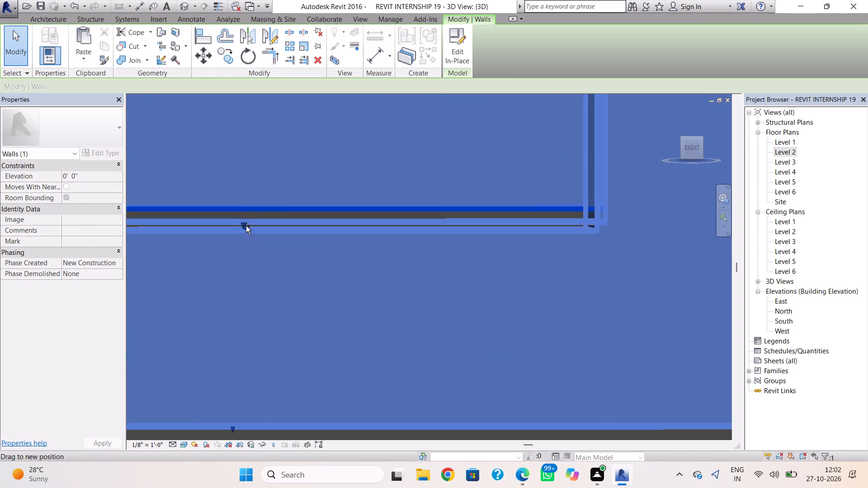
{"action": "left_click_drag", "start_coordinate": [246, 226], "coordinate": [251, 246]}
{"action": "scroll", "coordinate": [262, 257], "scroll_direction": "down", "scroll_amount": 8}
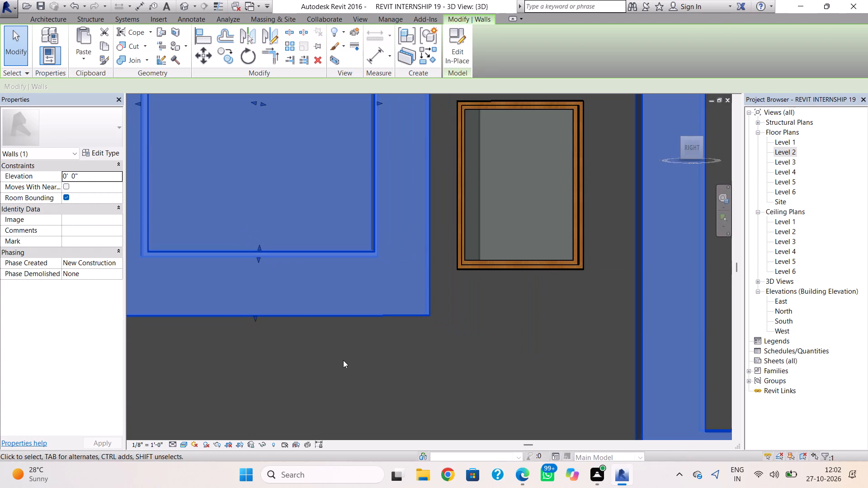
{"action": "left_click", "coordinate": [346, 357]}
Nudge the Level 3 fixed window down to a sill height of 4' 2 1/64" and slightly toward the tall grid windows.
{"action": "right_click_drag", "start_coordinate": [359, 342], "coordinate": [369, 343], "text": "shift"}
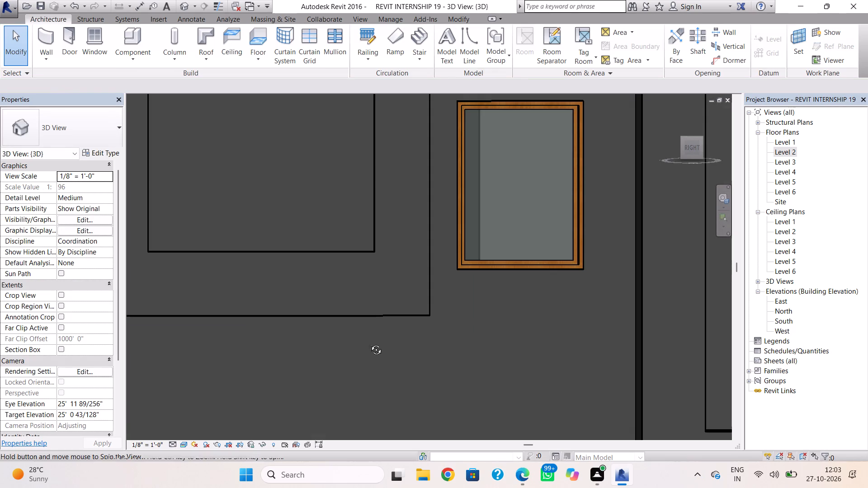
{"action": "right_click_drag", "start_coordinate": [369, 343], "coordinate": [377, 346], "text": "shift"}
{"action": "right_click_drag", "start_coordinate": [377, 346], "coordinate": [405, 367], "text": "shift"}
{"action": "scroll", "coordinate": [406, 363], "scroll_direction": "down", "scroll_amount": 8}
{"action": "middle_click_drag", "start_coordinate": [408, 332], "coordinate": [382, 204]}
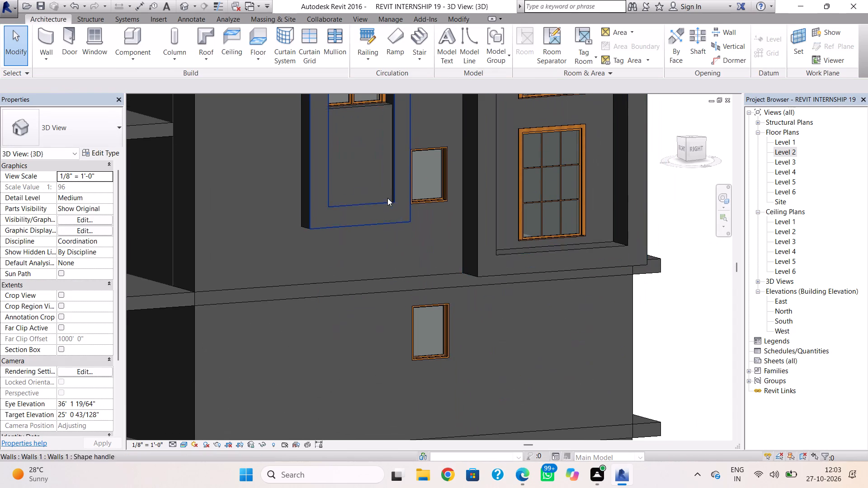
{"action": "left_click", "coordinate": [420, 201]}
{"action": "key", "text": "Down"}
{"action": "key", "text": "Down"}
{"action": "key", "text": "Down"}
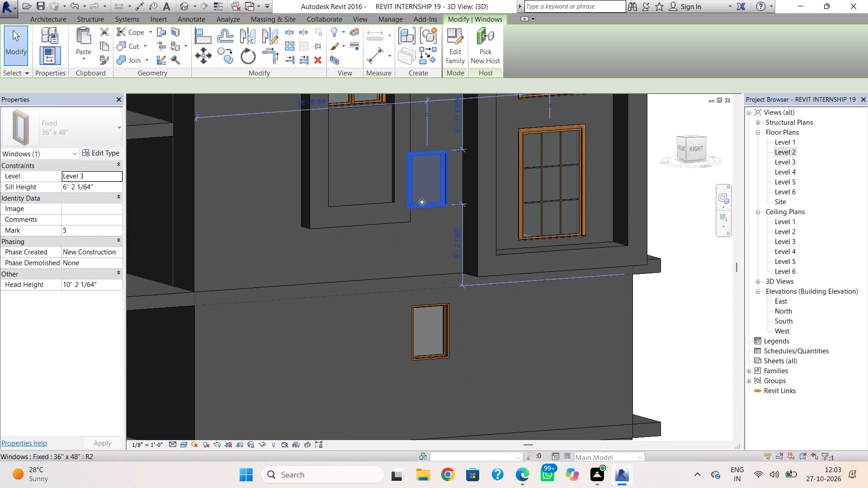
{"action": "key", "text": "Down"}
{"action": "key", "text": "Down"}
{"action": "key", "text": "Down"}
{"action": "key", "text": "Down"}
{"action": "key", "text": "Down"}
{"action": "key", "text": "Down"}
{"action": "key", "text": "Right"}
{"action": "key", "text": "Right"}
{"action": "key", "text": "Down"}
{"action": "key", "text": "Down"}
{"action": "key", "text": "Down"}
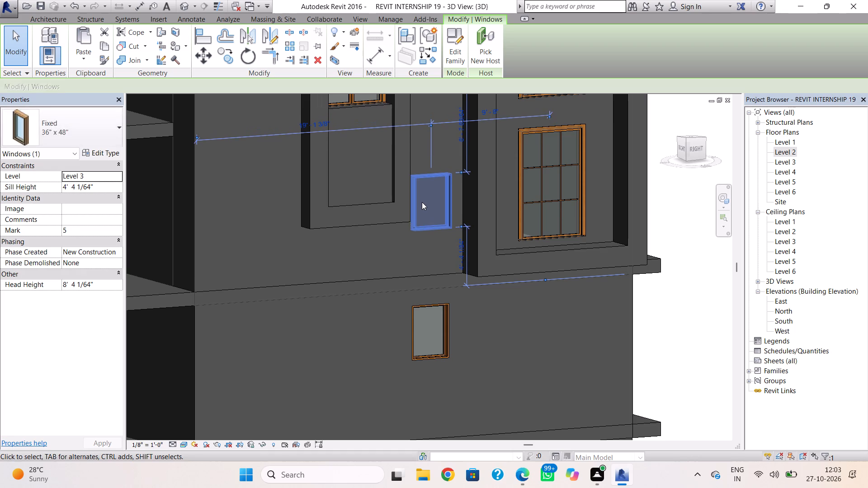
{"action": "key", "text": "Right"}
{"action": "key", "text": "Right"}
{"action": "key", "text": "Down"}
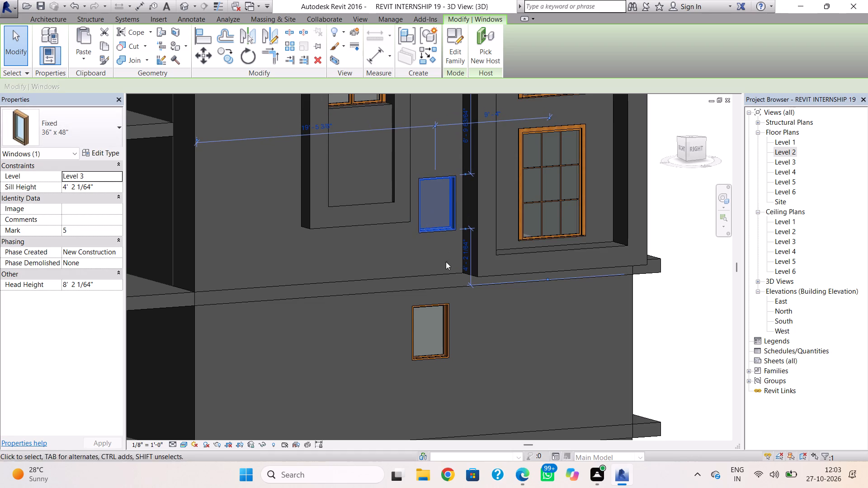
Nudge the Level 2 fixed window sideways toward the tall grid windows, beneath the Level 3 fixed window.
{"action": "left_click", "coordinate": [449, 301]}
{"action": "key", "text": "Right"}
{"action": "key", "text": "Right"}
{"action": "key", "text": "Right"}
{"action": "key", "text": "Right"}
{"action": "key", "text": "Right"}
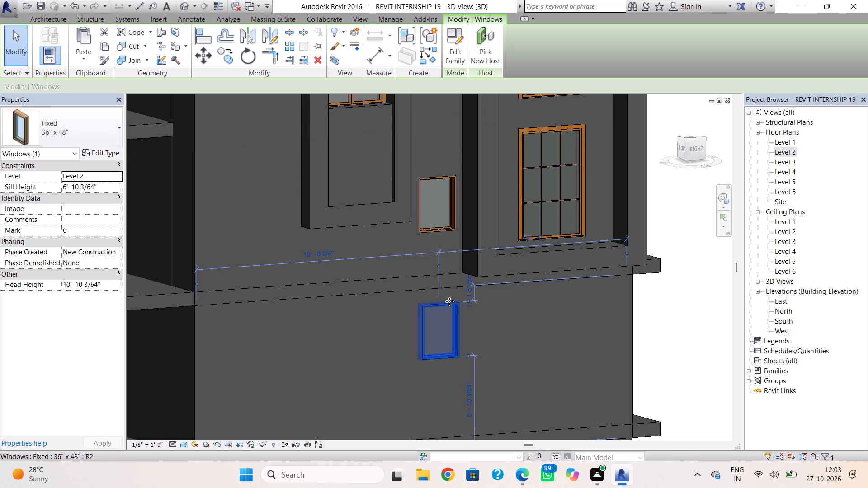
{"action": "key", "text": "Right"}
Nudge the Level 4 and Level 3 fixed windows sideways to line them up with the lowest fixed window.
{"action": "scroll", "coordinate": [450, 296], "scroll_direction": "down", "scroll_amount": 2}
{"action": "middle_click_drag", "start_coordinate": [452, 300], "coordinate": [462, 343]}
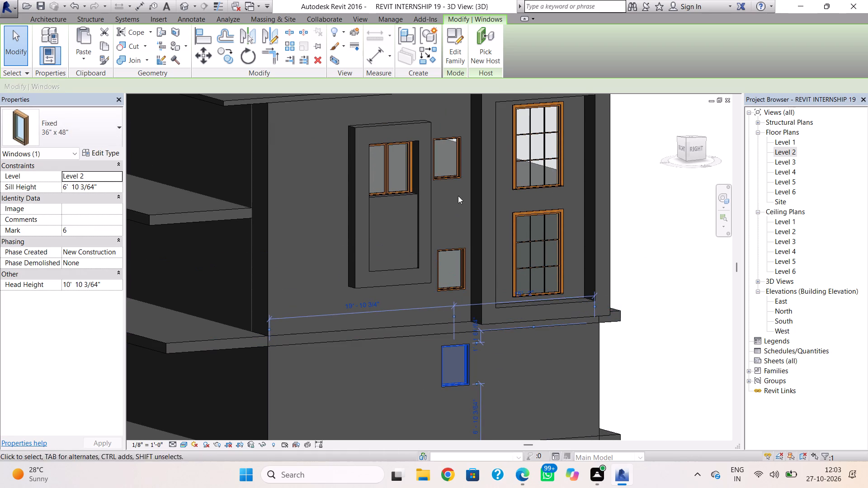
{"action": "left_click", "coordinate": [456, 183]}
{"action": "key", "text": "Right"}
{"action": "key", "text": "Right"}
{"action": "key", "text": "Right"}
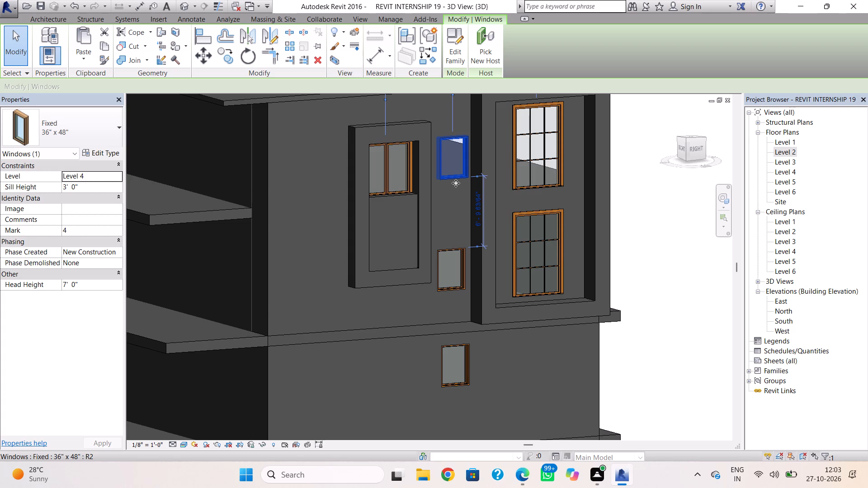
{"action": "key", "text": "Escape"}
{"action": "right_click_drag", "start_coordinate": [558, 201], "coordinate": [558, 205], "text": "shift"}
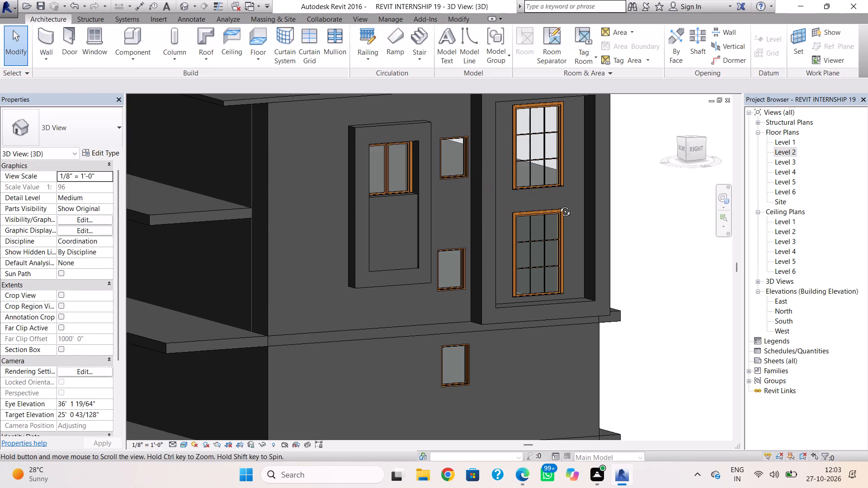
{"action": "right_click_drag", "start_coordinate": [558, 205], "coordinate": [519, 186], "text": "shift"}
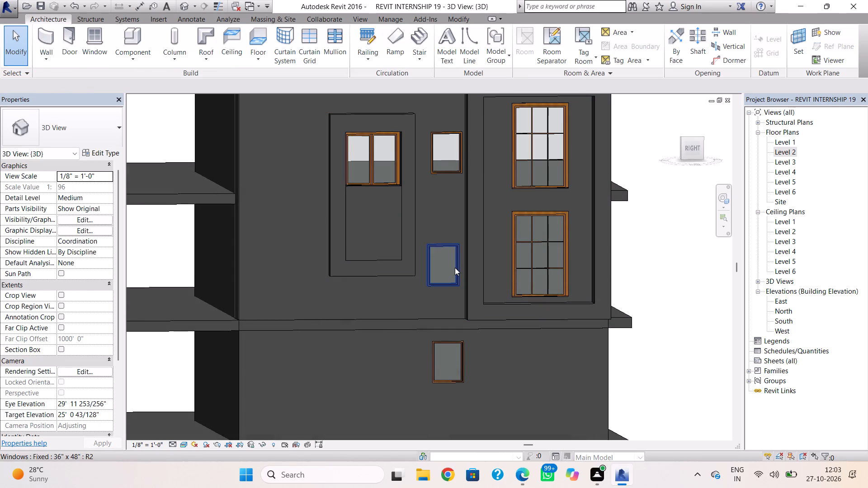
{"action": "left_click", "coordinate": [455, 267]}
{"action": "key", "text": "Right"}
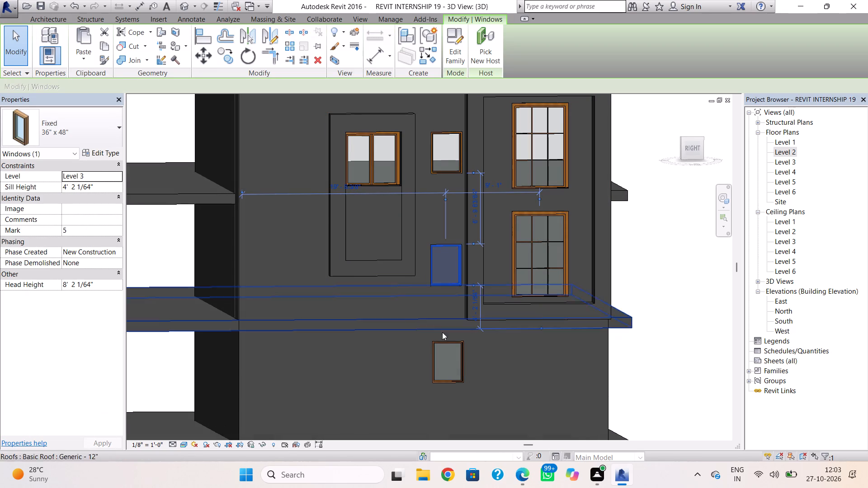
Nudge the Level 2 fixed window down to a sill height of 5' 7 3/64".
{"action": "left_click", "coordinate": [453, 387]}
{"action": "key", "text": "Down"}
{"action": "key", "text": "Down"}
{"action": "key", "text": "Down"}
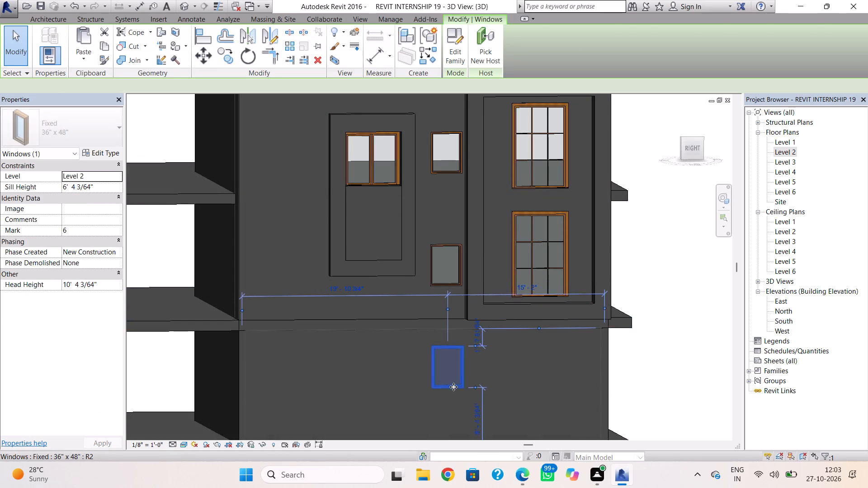
{"action": "key", "text": "Down"}
{"action": "key", "text": "Down"}
{"action": "key", "text": "Escape"}
Place a Casement Dbl with Trim 48" x 48" window on the Level 2 wall, directly below the framed double window.
{"action": "scroll", "coordinate": [453, 387], "scroll_direction": "down", "scroll_amount": 4}
{"action": "middle_click_drag", "start_coordinate": [455, 353], "coordinate": [453, 246]}
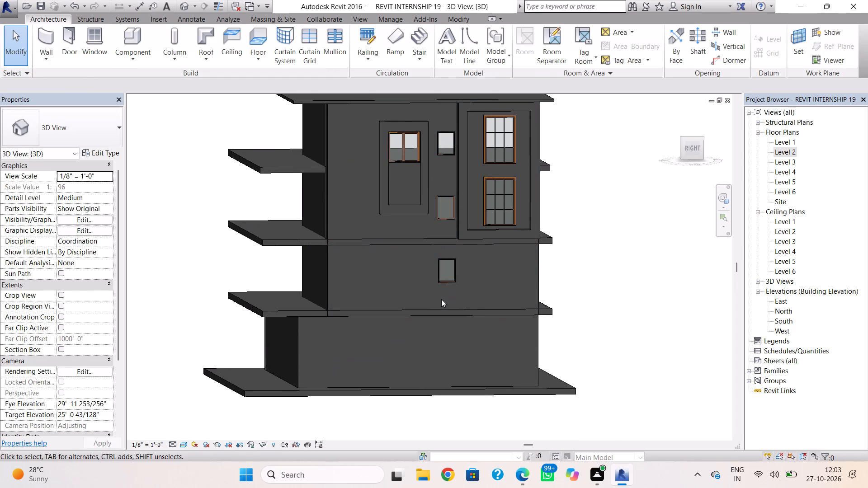
{"action": "scroll", "coordinate": [436, 304], "scroll_direction": "down", "scroll_amount": 2}
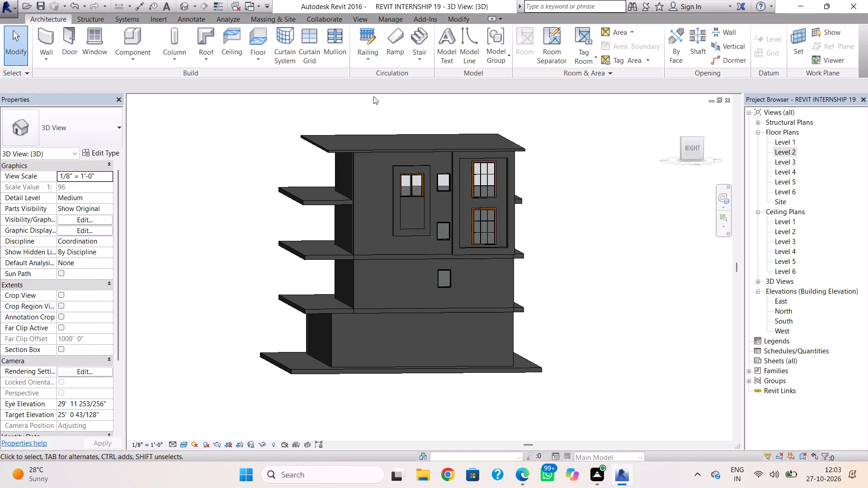
{"action": "left_click", "coordinate": [104, 36]}
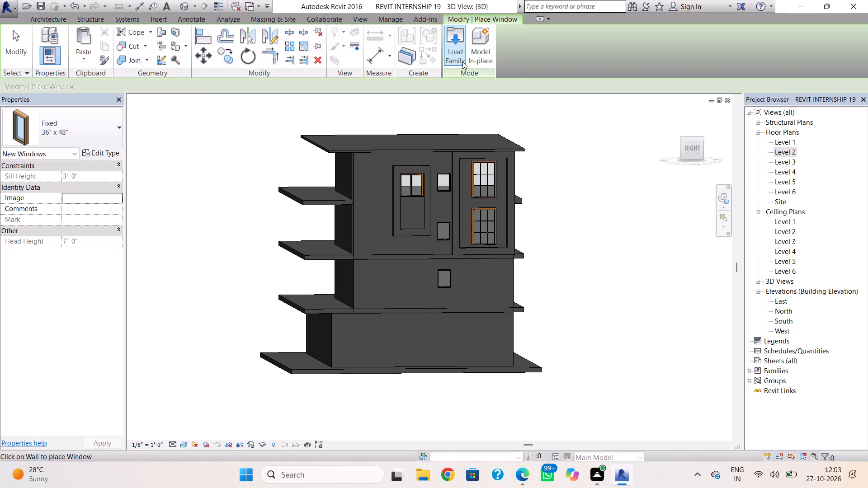
{"action": "left_click", "coordinate": [87, 133]}
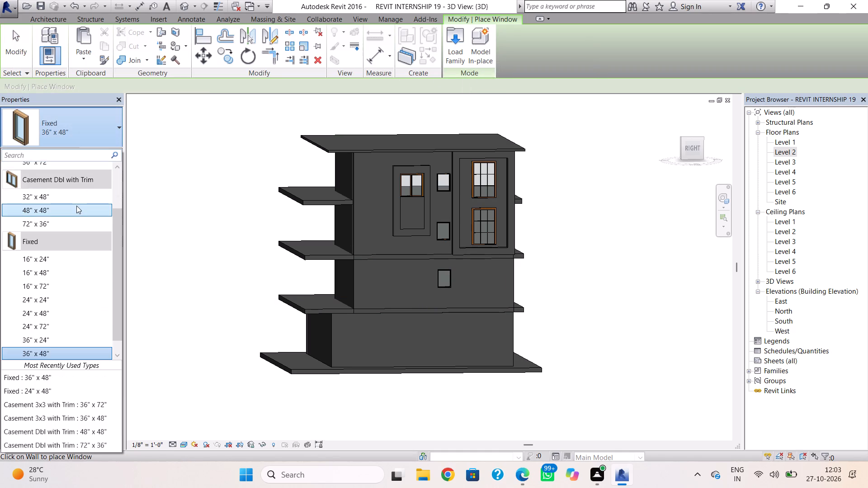
{"action": "left_click", "coordinate": [74, 217]}
{"action": "left_click", "coordinate": [96, 141]}
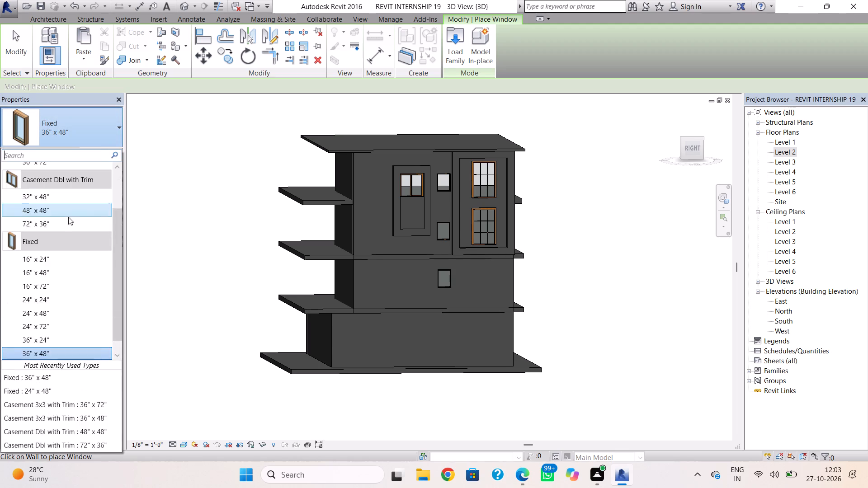
{"action": "left_click", "coordinate": [68, 227]}
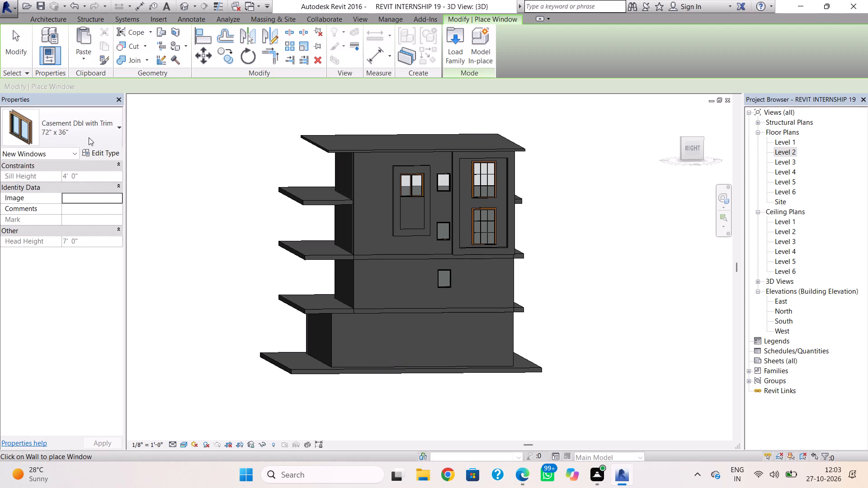
{"action": "left_click", "coordinate": [89, 137]}
{"action": "left_click", "coordinate": [71, 205]}
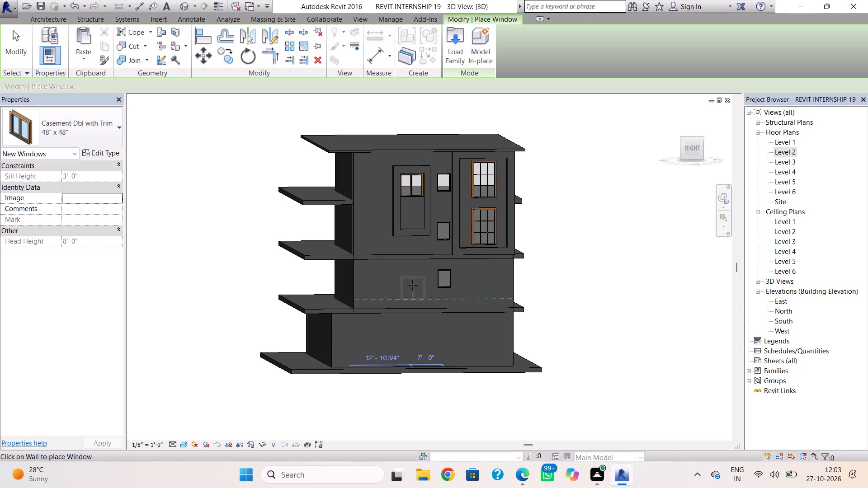
{"action": "left_click", "coordinate": [412, 285]}
{"action": "key", "text": "Escape"}
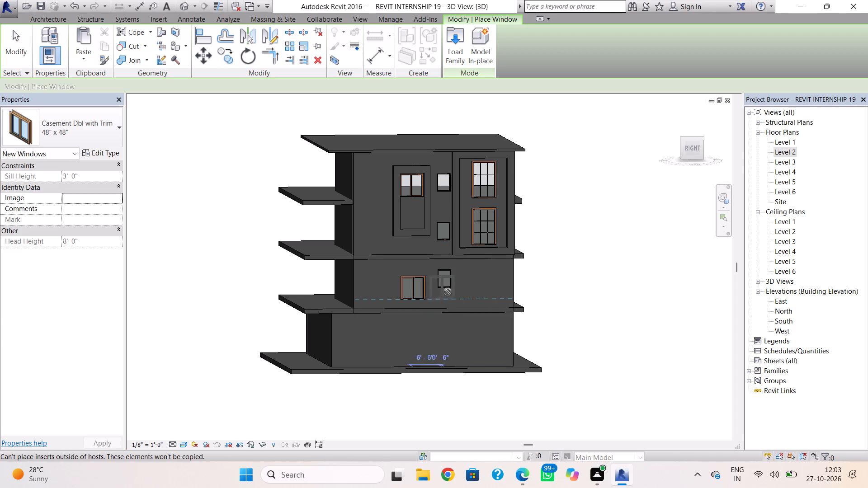
{"action": "key", "text": "Escape"}
Change the three vertically aligned fixed windows to the Fixed 16" x 48" type.
{"action": "left_click", "coordinate": [453, 292]}
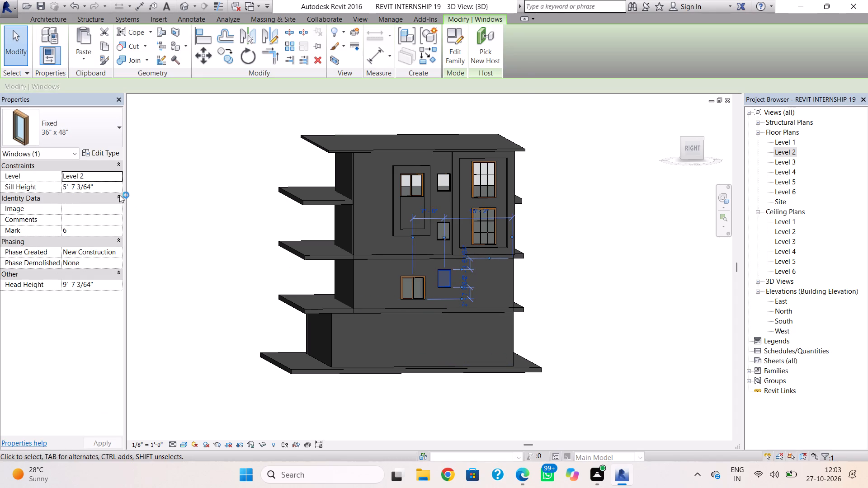
{"action": "key", "text": "Escape"}
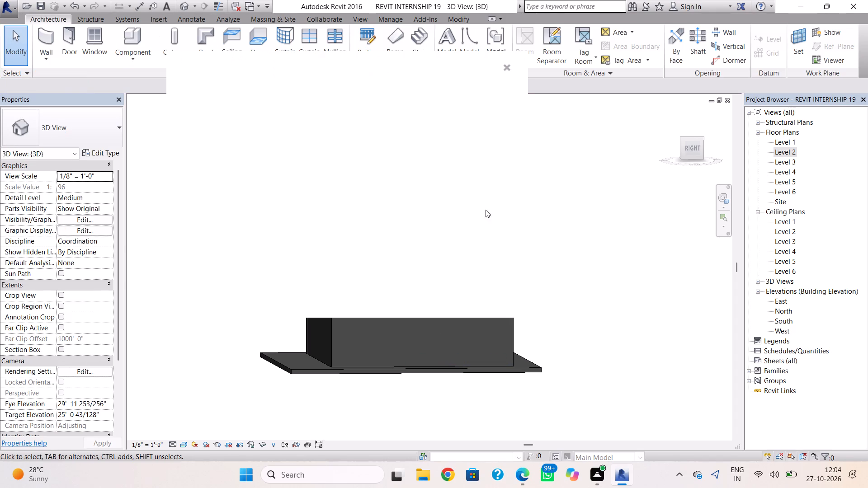
{"action": "left_click", "coordinate": [507, 68]}
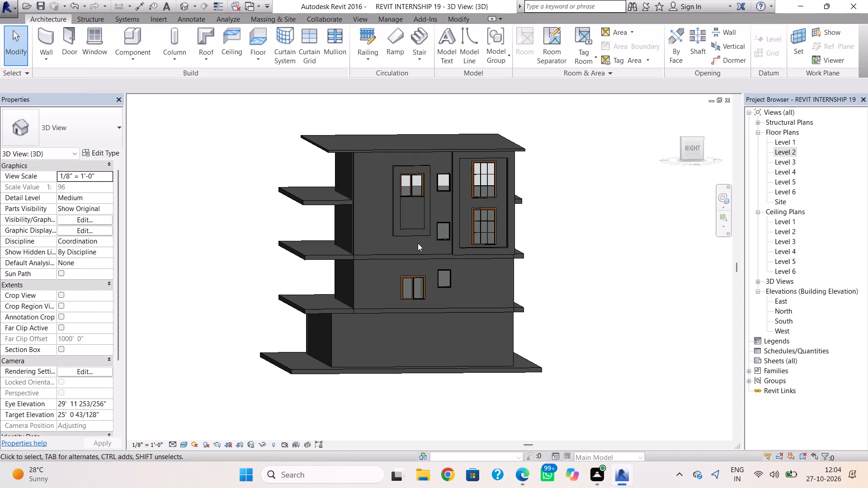
{"action": "left_click", "coordinate": [442, 270]}
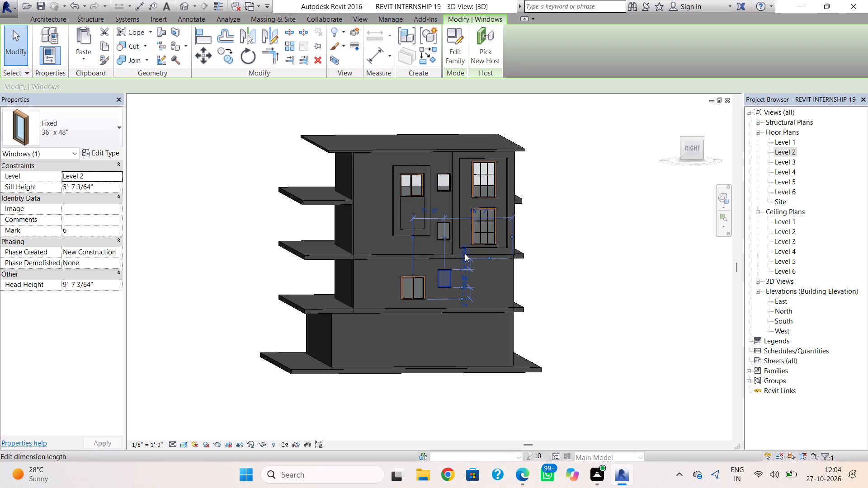
{"action": "left_click", "coordinate": [448, 238], "text": "ctrl"}
{"action": "left_click", "coordinate": [446, 191], "text": "ctrl"}
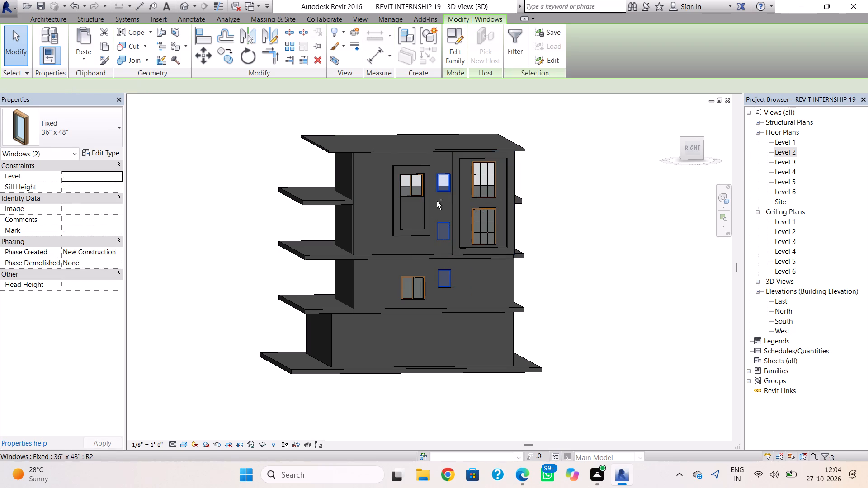
{"action": "left_click", "coordinate": [93, 135]}
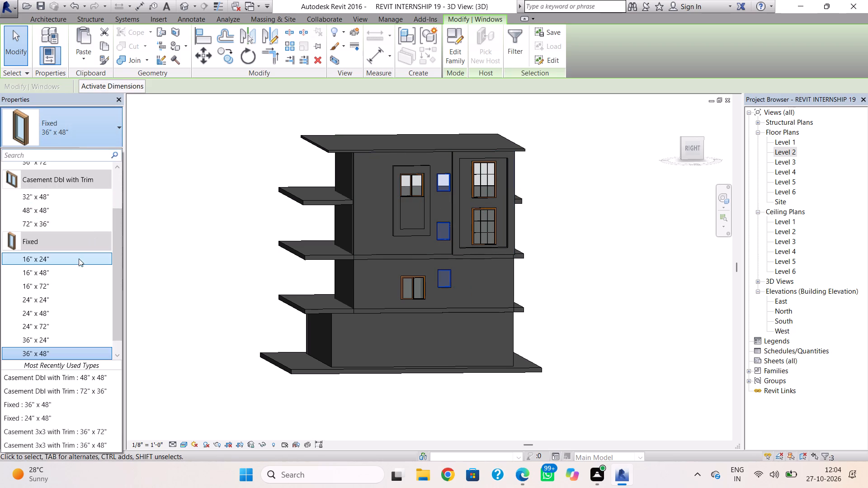
{"action": "left_click", "coordinate": [77, 261]}
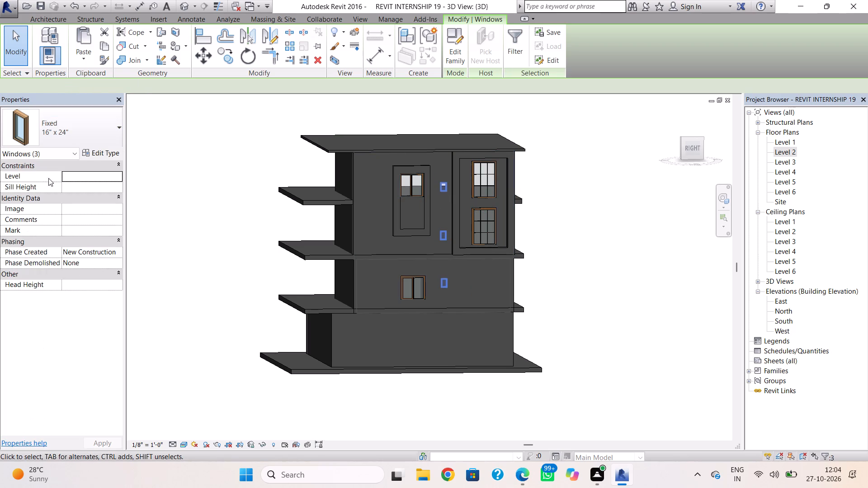
{"action": "left_click", "coordinate": [65, 131]}
{"action": "left_click", "coordinate": [60, 273]}
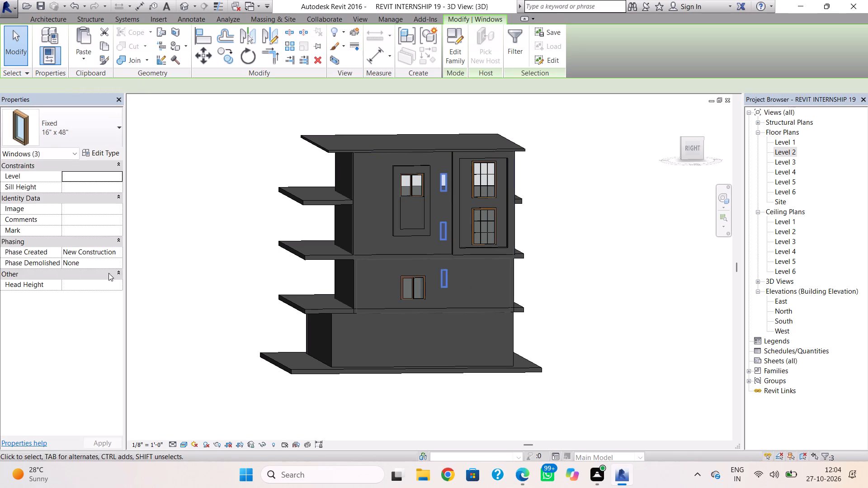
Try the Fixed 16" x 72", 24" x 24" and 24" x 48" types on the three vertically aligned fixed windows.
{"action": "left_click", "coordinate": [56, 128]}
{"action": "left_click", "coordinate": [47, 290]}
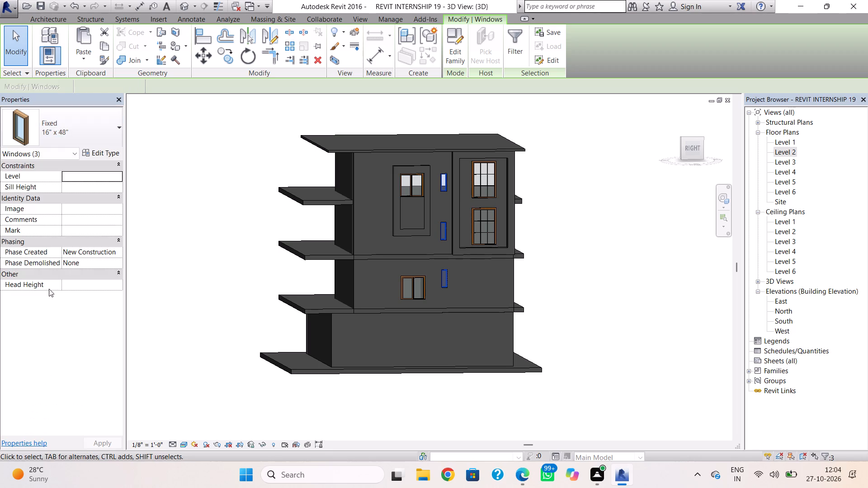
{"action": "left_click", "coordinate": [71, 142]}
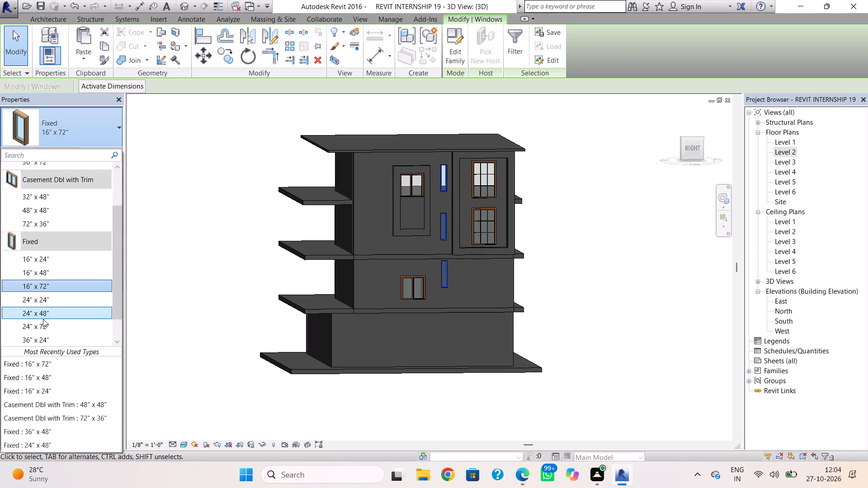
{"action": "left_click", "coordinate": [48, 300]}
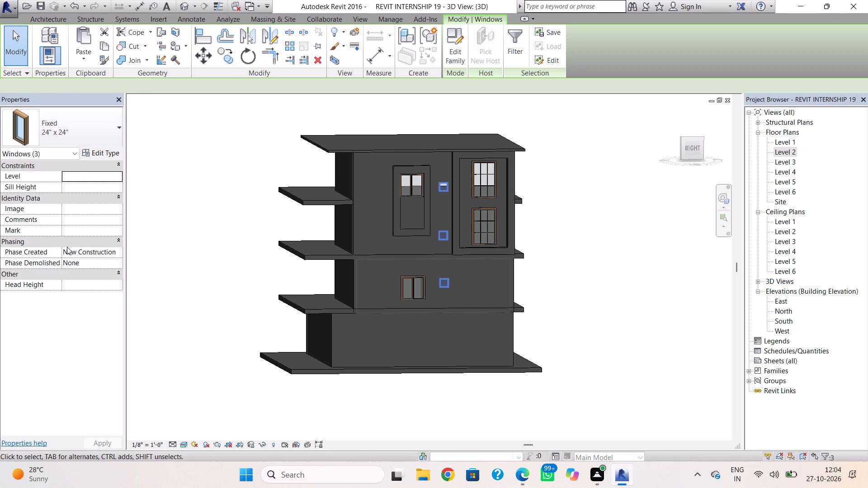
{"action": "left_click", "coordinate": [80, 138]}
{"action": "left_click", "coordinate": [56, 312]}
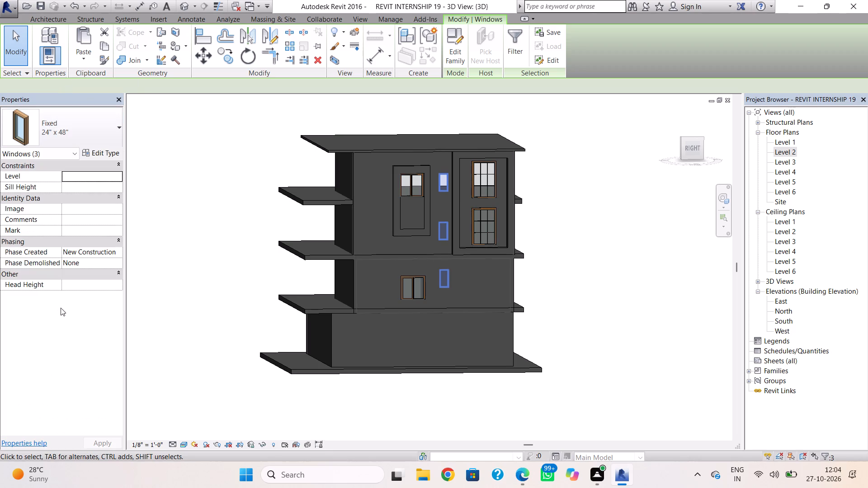
Change the three aligned fixed windows to the Fixed 36" x 24" type and nudge them slightly toward the casement windows.
{"action": "left_click", "coordinate": [73, 140]}
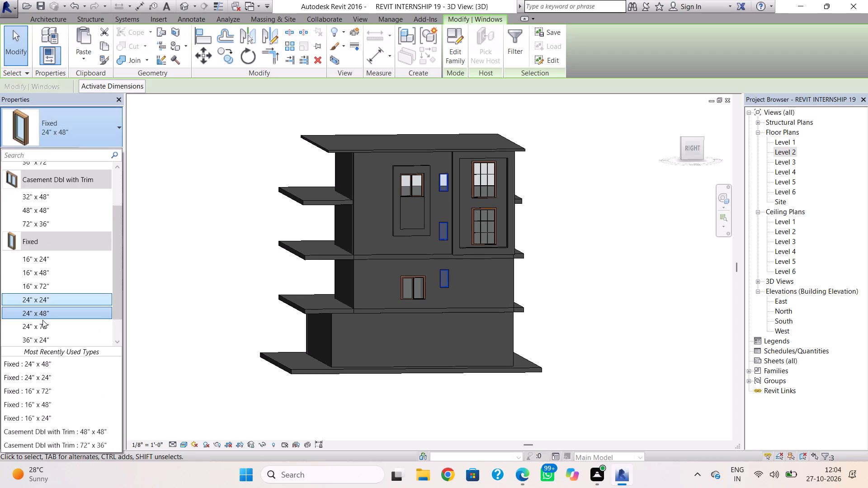
{"action": "left_click", "coordinate": [47, 341]}
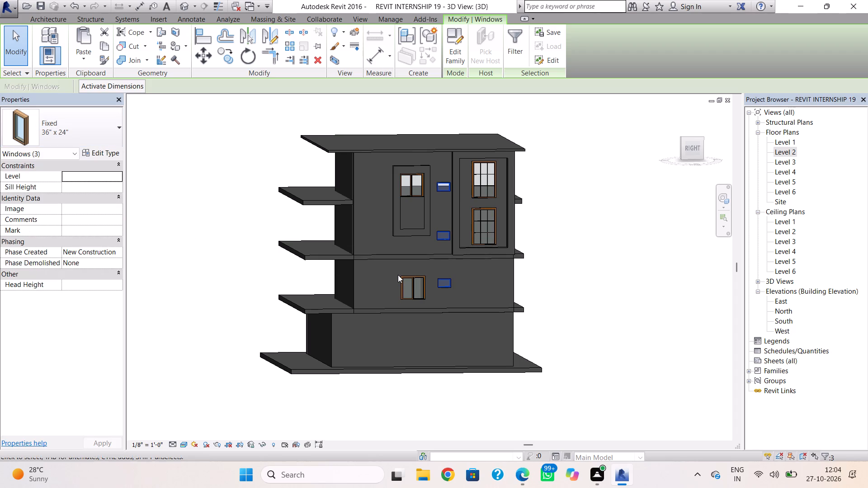
{"action": "key", "text": "Left"}
{"action": "key", "text": "Escape"}
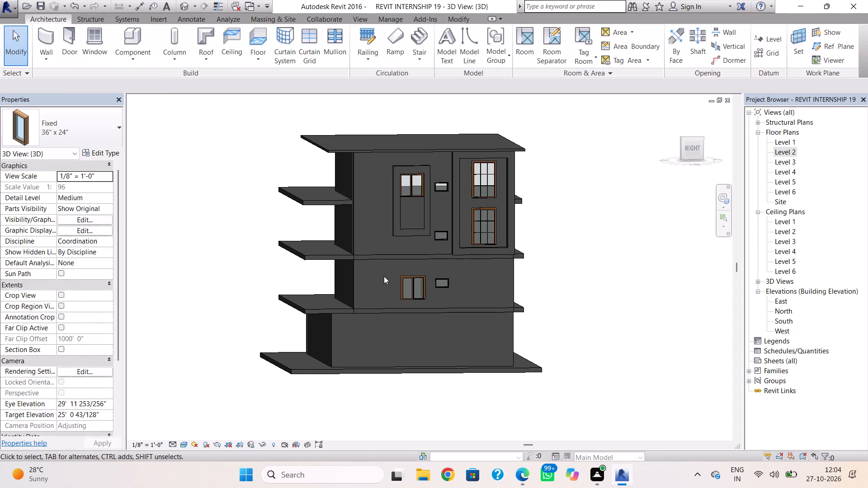
Nudge the Level 2 fixed window up to a sill height of 7' 1 3/64".
{"action": "left_click", "coordinate": [437, 284]}
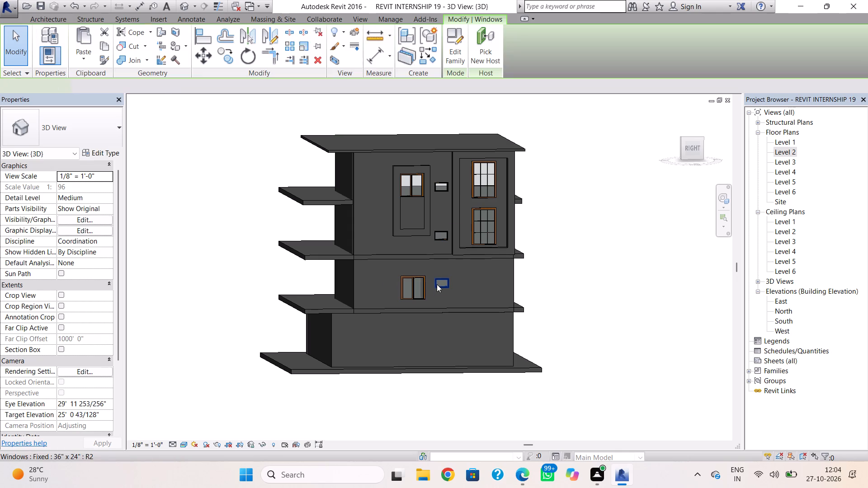
{"action": "key", "text": "Up"}
{"action": "key", "text": "Up"}
{"action": "key", "text": "Up"}
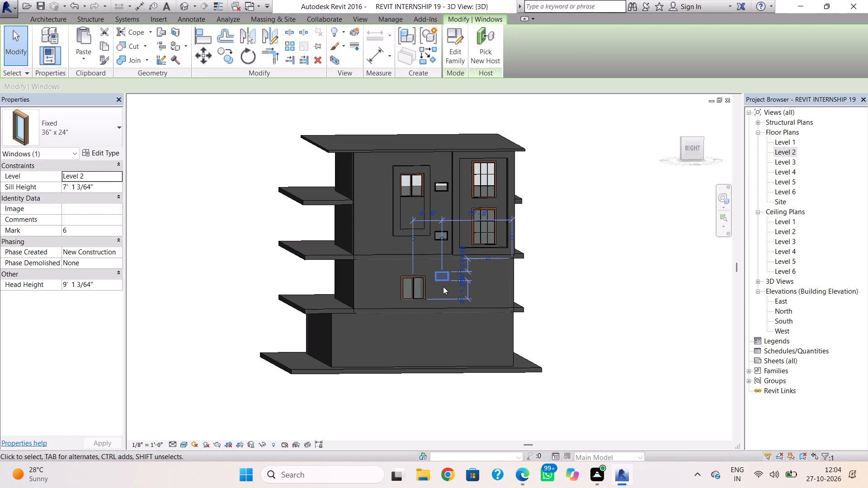
{"action": "key", "text": "Escape"}
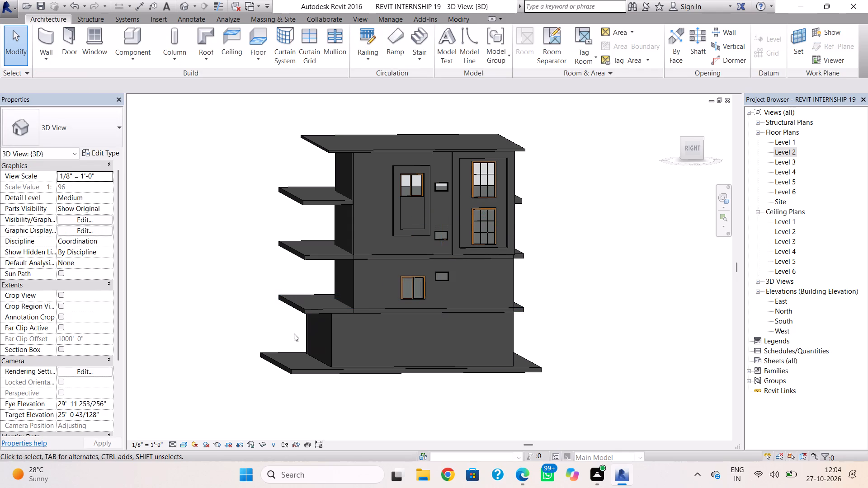
Set the Trim Interior Material of the Casement Dbl with Trim 48" x 48" type to Roofing, EPDM Membrane.
{"action": "scroll", "coordinate": [401, 279], "scroll_direction": "up", "scroll_amount": 7}
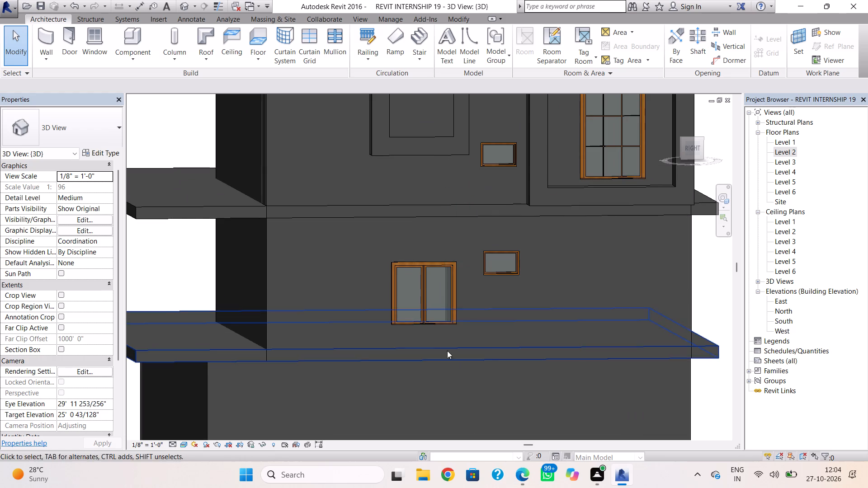
{"action": "left_click", "coordinate": [447, 320]}
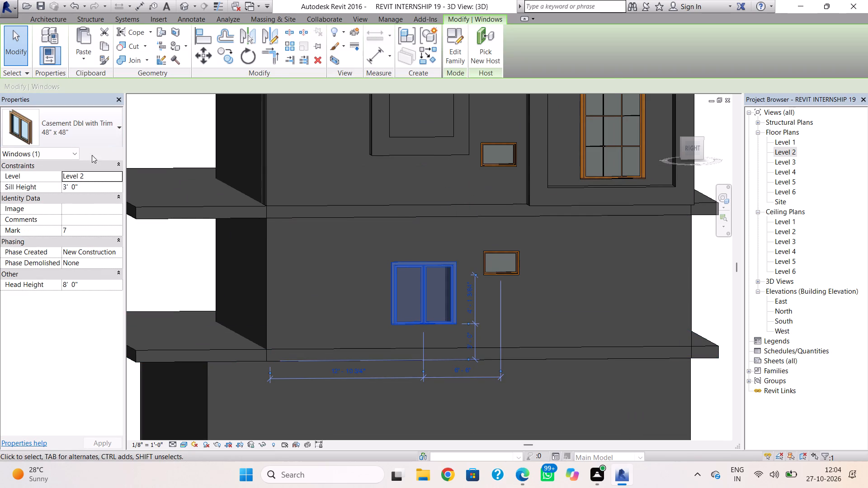
{"action": "left_click", "coordinate": [94, 153]}
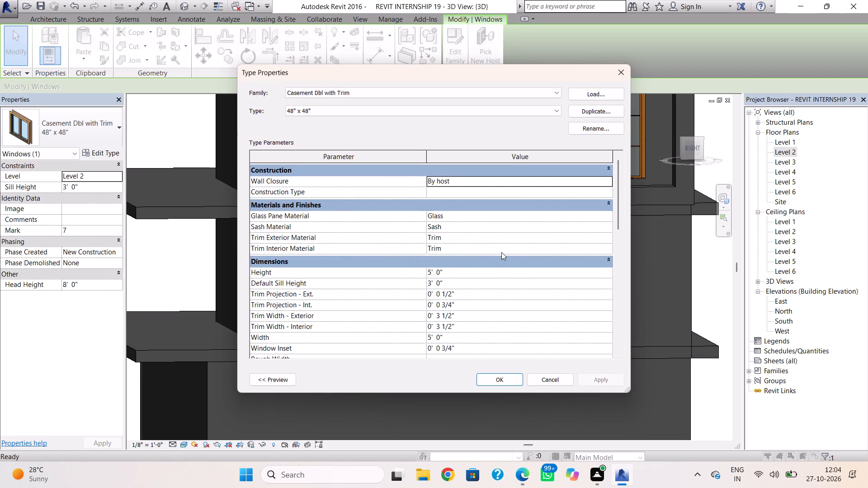
{"action": "left_click", "coordinate": [519, 244]}
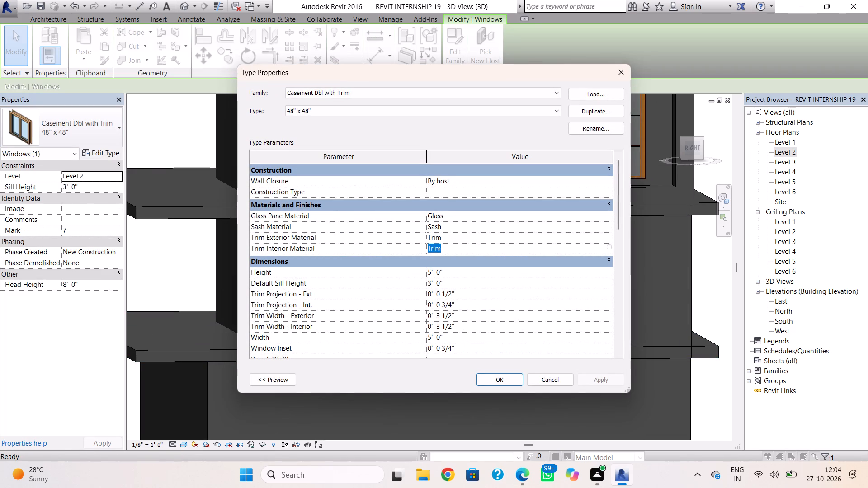
{"action": "left_click", "coordinate": [609, 249]}
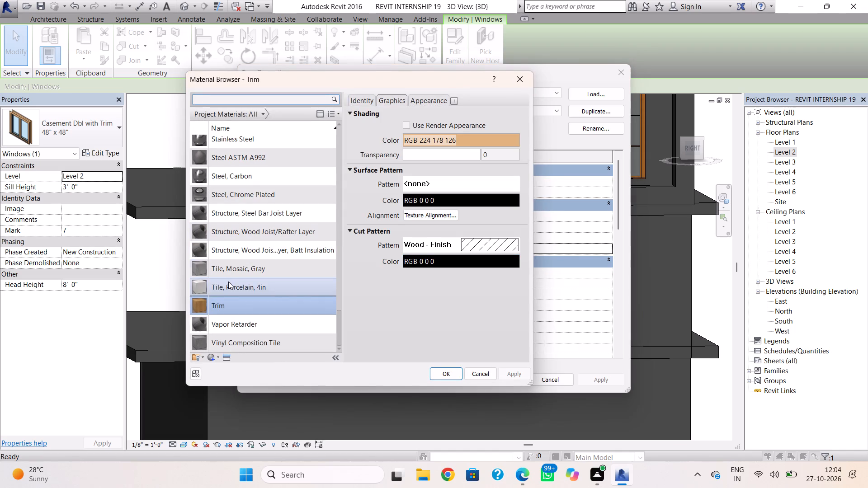
{"action": "scroll", "coordinate": [243, 270], "scroll_direction": "down", "scroll_amount": 8}
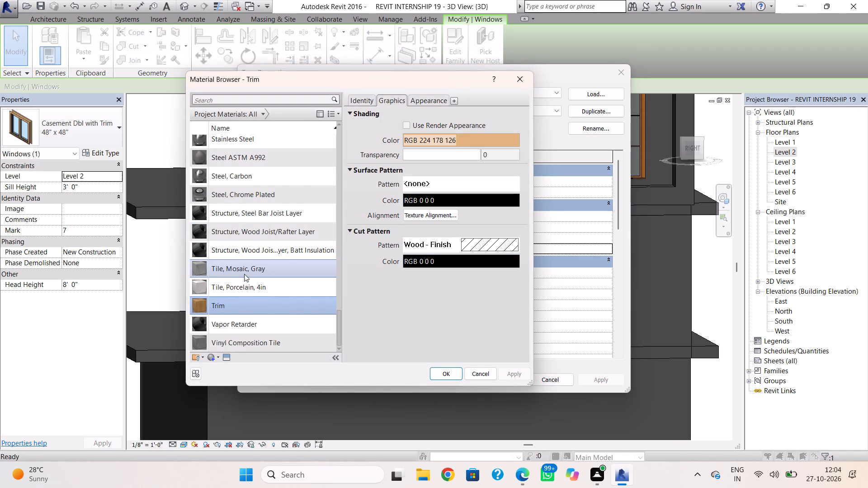
{"action": "scroll", "coordinate": [244, 267], "scroll_direction": "up", "scroll_amount": 4}
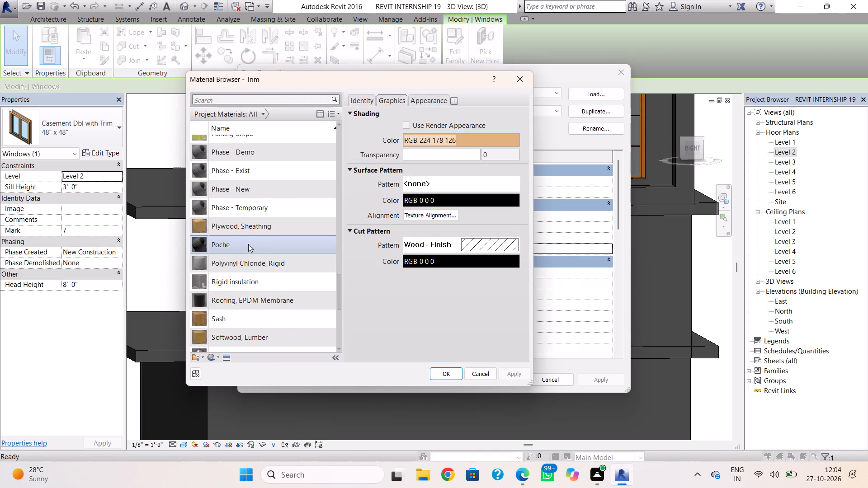
{"action": "left_click", "coordinate": [247, 296]}
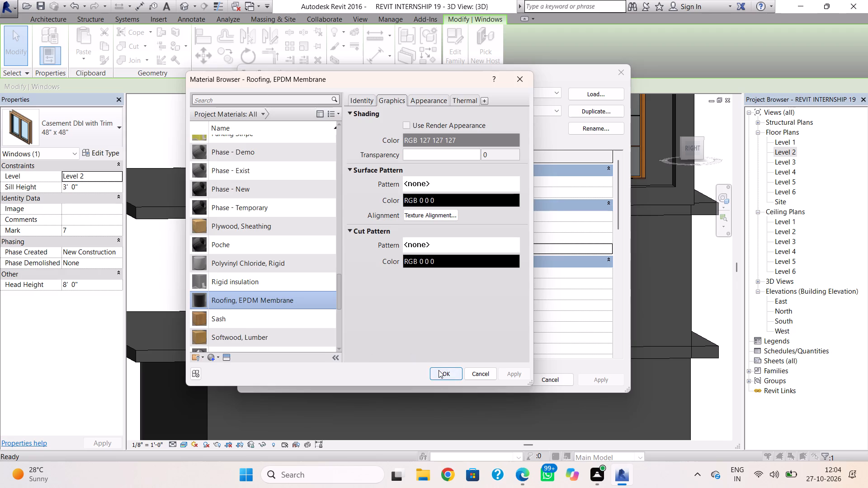
{"action": "left_click", "coordinate": [439, 370]}
{"action": "left_click", "coordinate": [498, 385]}
{"action": "left_click", "coordinate": [525, 310]}
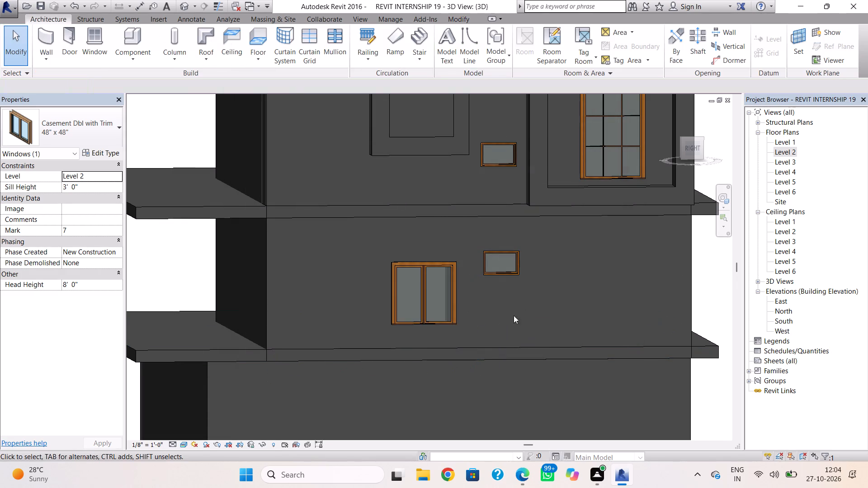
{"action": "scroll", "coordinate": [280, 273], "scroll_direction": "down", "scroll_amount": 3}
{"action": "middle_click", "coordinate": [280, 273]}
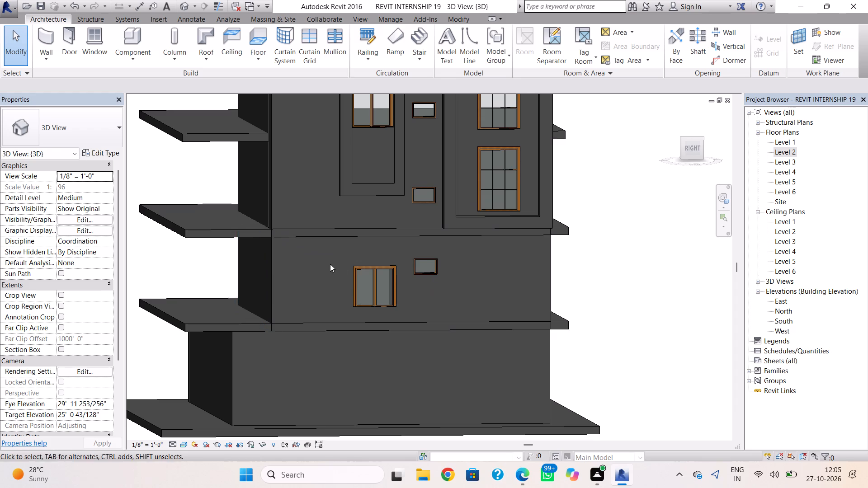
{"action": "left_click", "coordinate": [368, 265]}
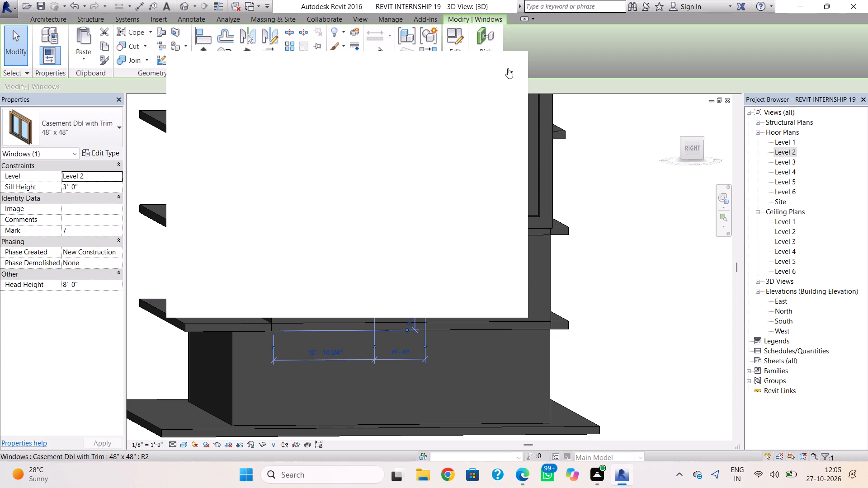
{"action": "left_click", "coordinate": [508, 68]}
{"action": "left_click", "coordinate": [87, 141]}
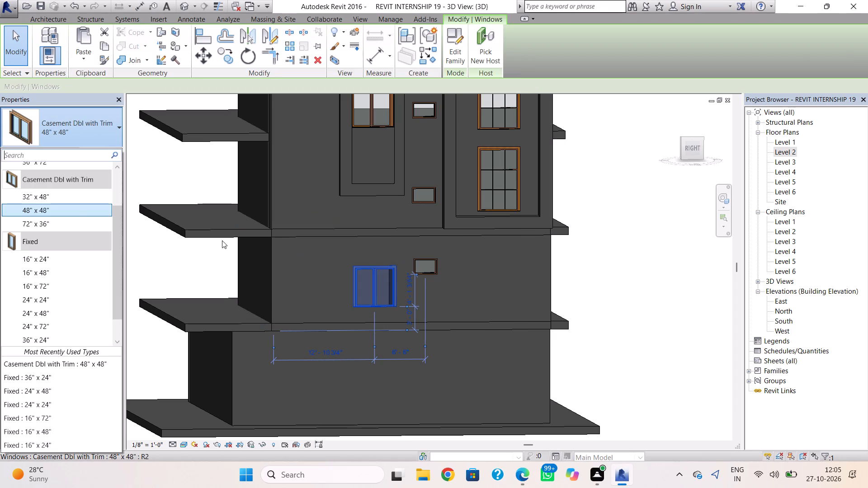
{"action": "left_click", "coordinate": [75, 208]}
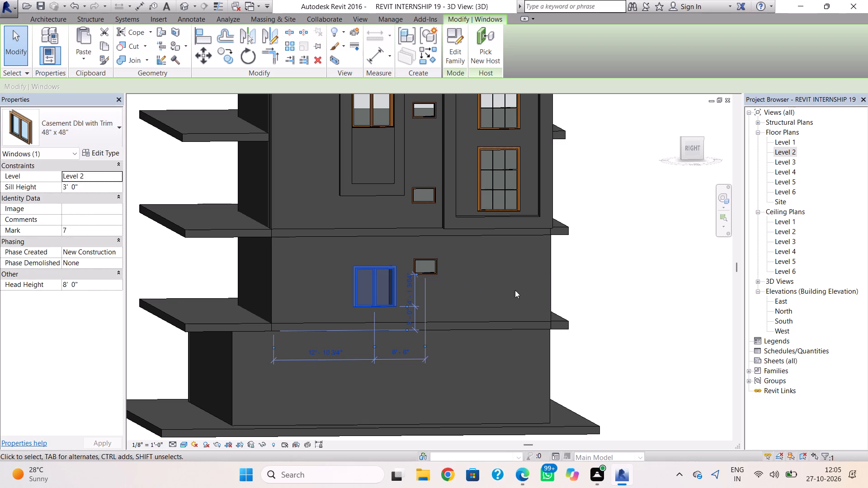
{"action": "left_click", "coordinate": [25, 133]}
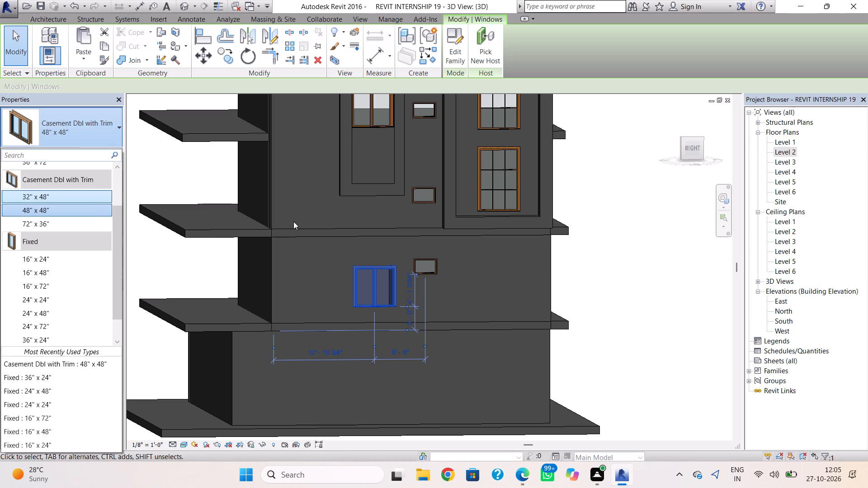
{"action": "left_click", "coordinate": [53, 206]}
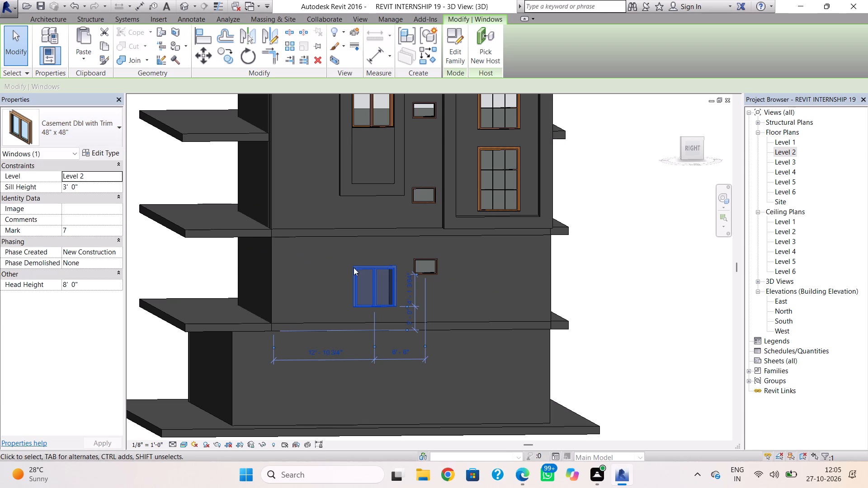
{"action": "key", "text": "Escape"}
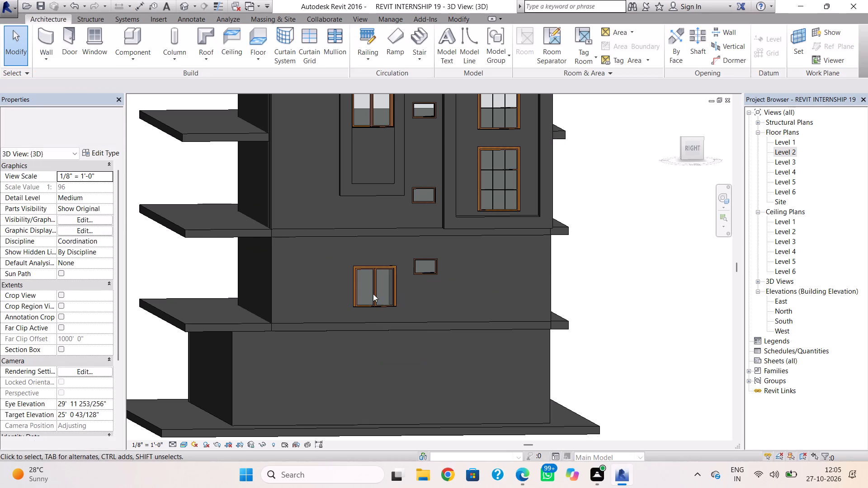
Place a second Casement Dbl with Trim 48" x 48" window on the Level 2 wall, below the tall framed windows, about 9' 2" from the fixed window.
{"action": "left_click", "coordinate": [92, 47]}
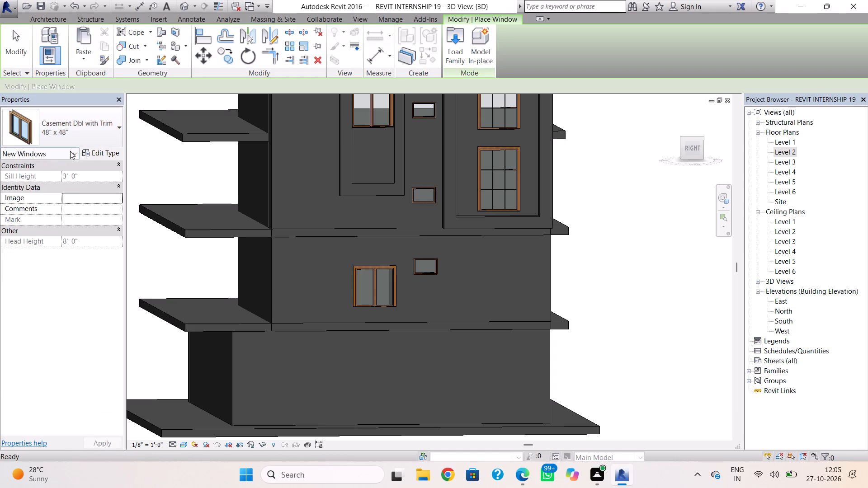
{"action": "left_click", "coordinate": [72, 138]}
{"action": "left_click", "coordinate": [76, 206]}
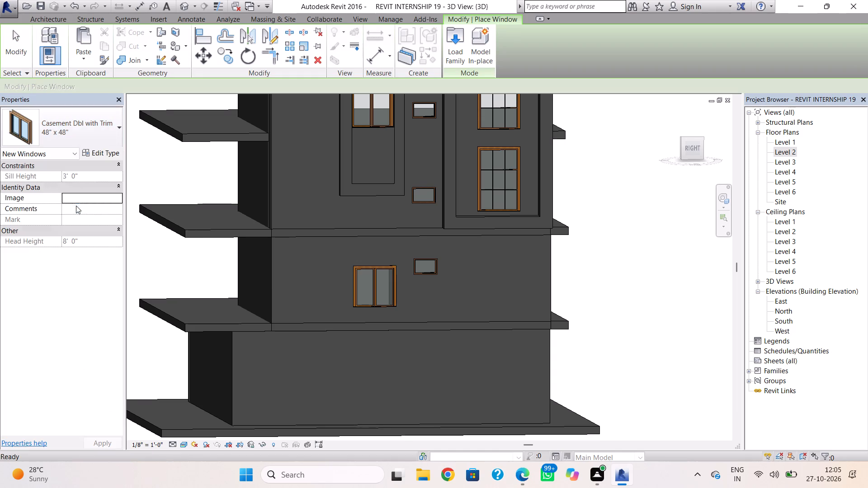
{"action": "left_click", "coordinate": [498, 282]}
{"action": "key", "text": "Escape"}
{"action": "scroll", "coordinate": [417, 273], "scroll_direction": "down", "scroll_amount": 2}
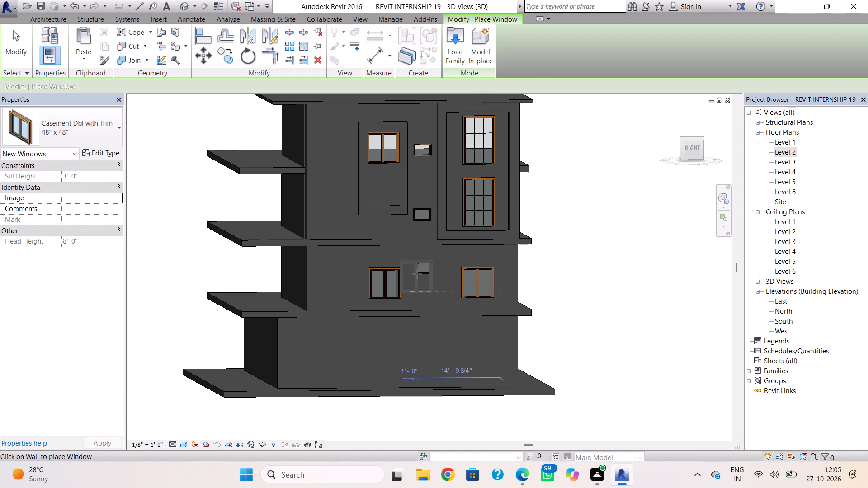
{"action": "scroll", "coordinate": [417, 274], "scroll_direction": "down", "scroll_amount": 1}
{"action": "key", "text": "Escape"}
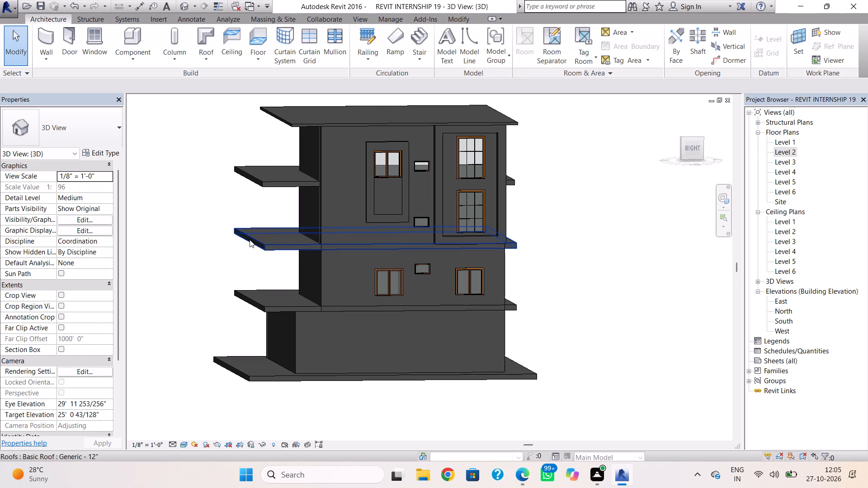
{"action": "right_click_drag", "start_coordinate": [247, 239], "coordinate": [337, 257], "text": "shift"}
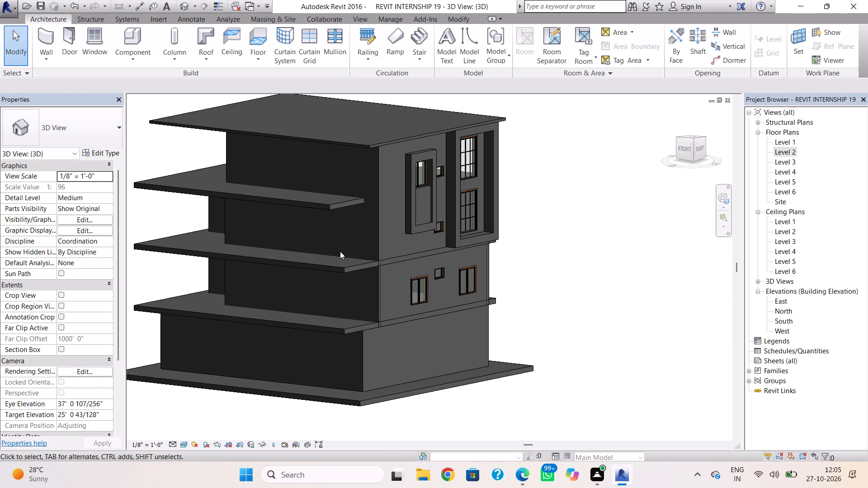
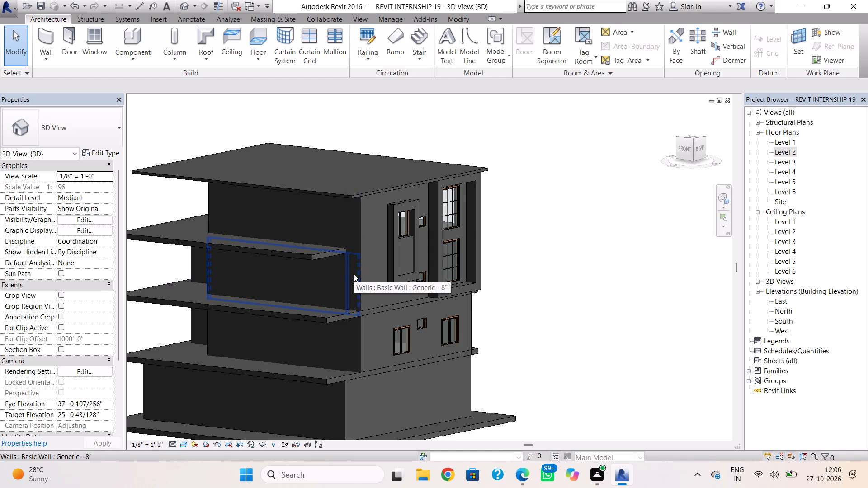
Open the Level 2 floor plan with the whole building layout in view.
{"action": "scroll", "coordinate": [310, 284], "scroll_direction": "down", "scroll_amount": 2}
{"action": "middle_click_drag", "start_coordinate": [300, 289], "coordinate": [354, 282]}
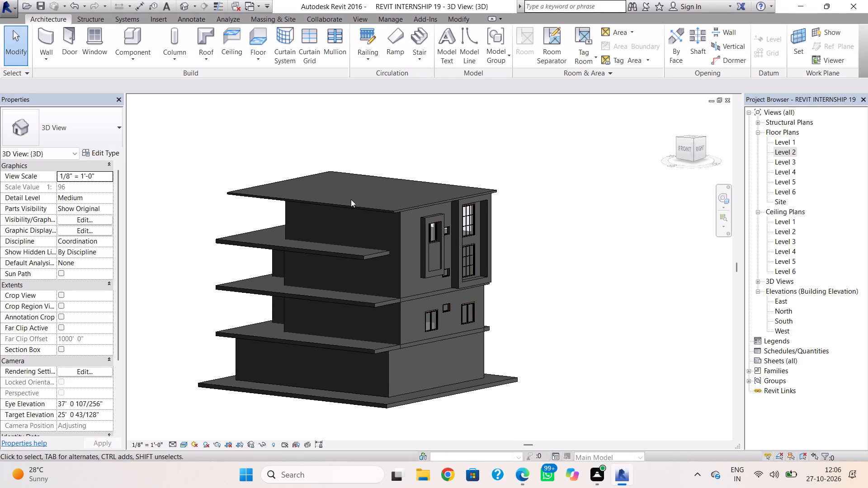
{"action": "double_click", "coordinate": [789, 153]}
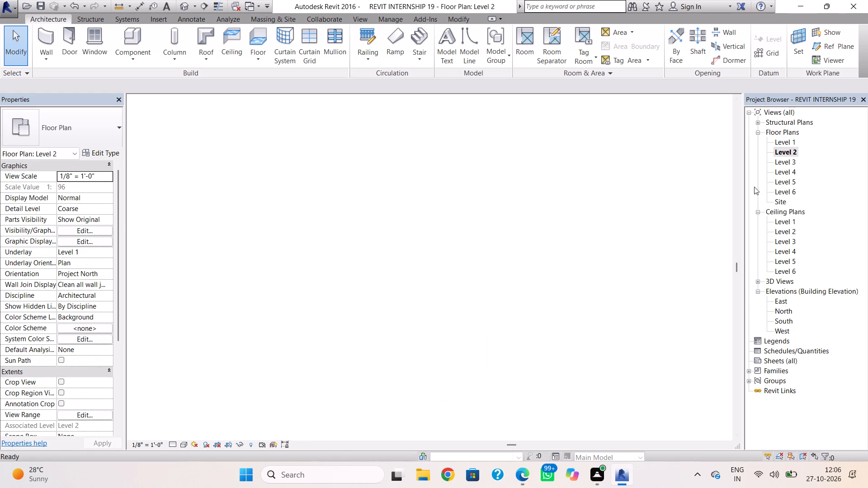
{"action": "scroll", "coordinate": [290, 235], "scroll_direction": "down", "scroll_amount": 8}
{"action": "middle_click_drag", "start_coordinate": [256, 282], "coordinate": [405, 217]}
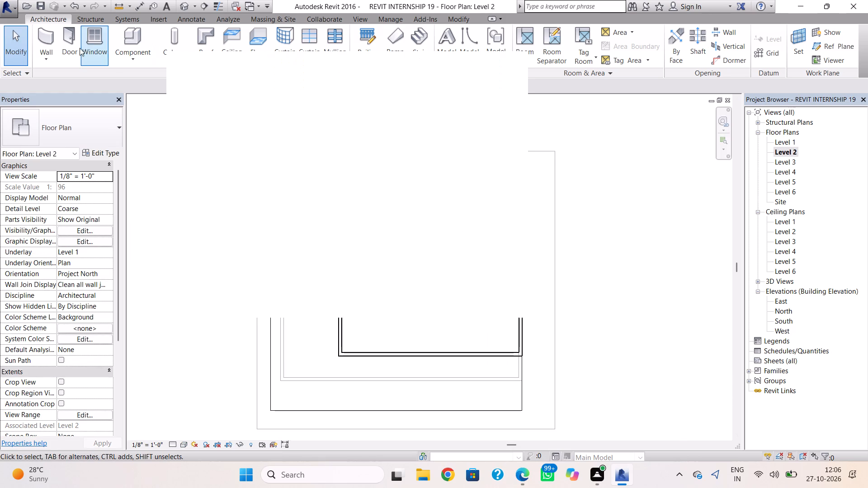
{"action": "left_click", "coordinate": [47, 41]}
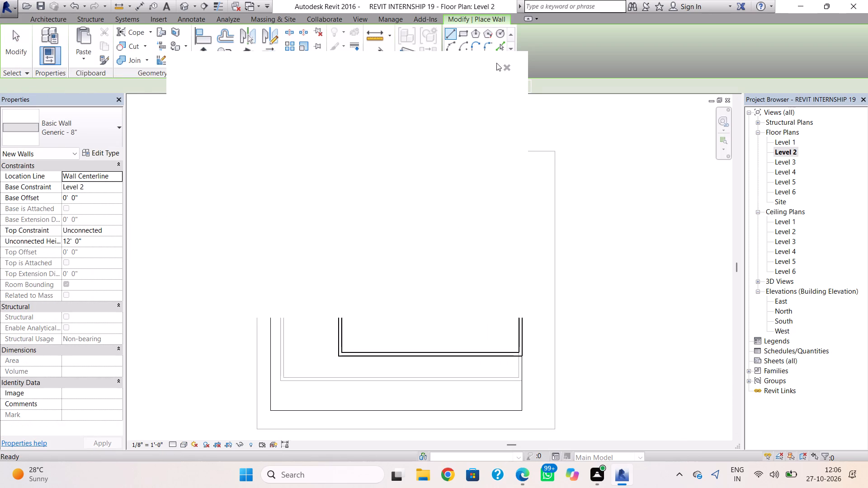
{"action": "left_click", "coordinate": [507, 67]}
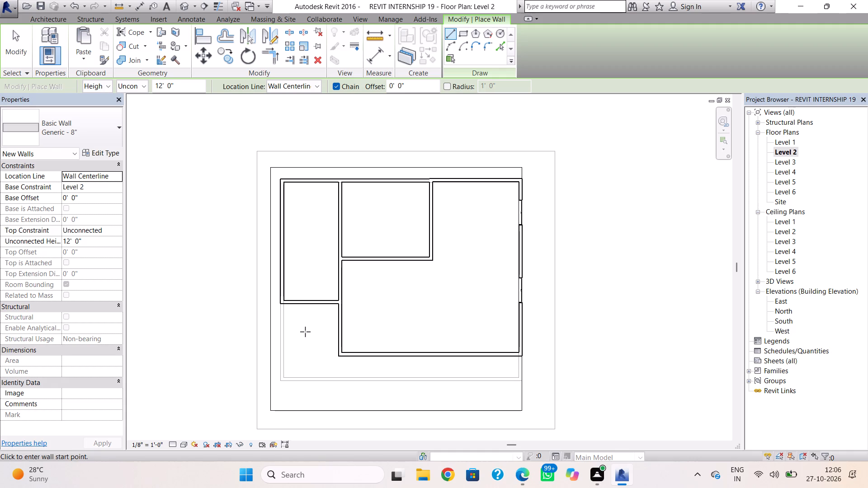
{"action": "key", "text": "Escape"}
Nudge the narrow side bay's short front wall on Level 2 outward 3' 0", to 7' 6" from the main front wall.
{"action": "left_click", "coordinate": [307, 305]}
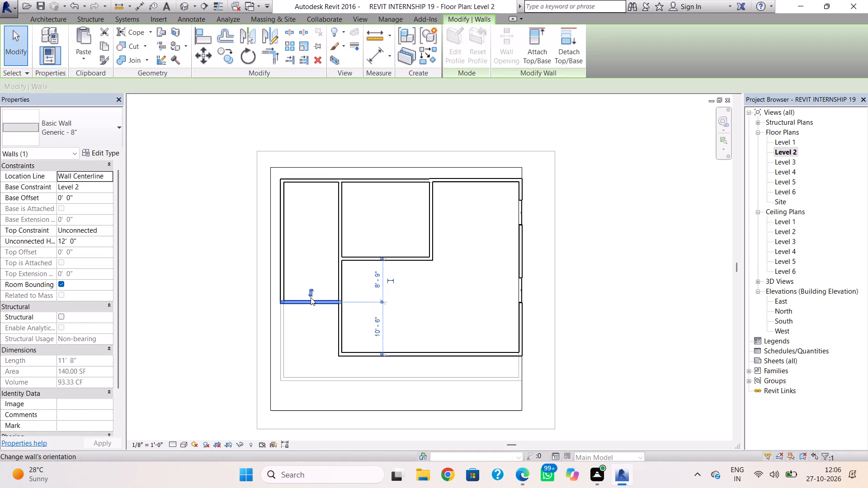
{"action": "key", "text": "Down"}
{"action": "key", "text": "Down"}
{"action": "key", "text": "Down"}
{"action": "key", "text": "Down"}
{"action": "key", "text": "Down"}
{"action": "key", "text": "Down"}
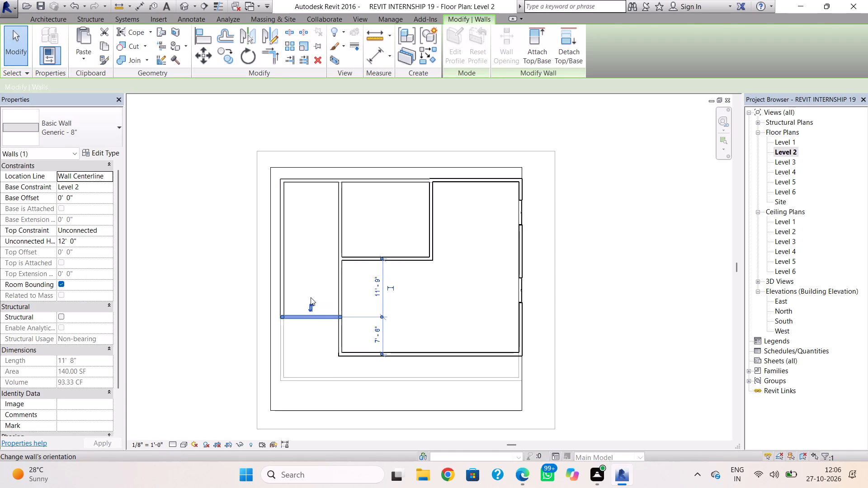
{"action": "key", "text": "Escape"}
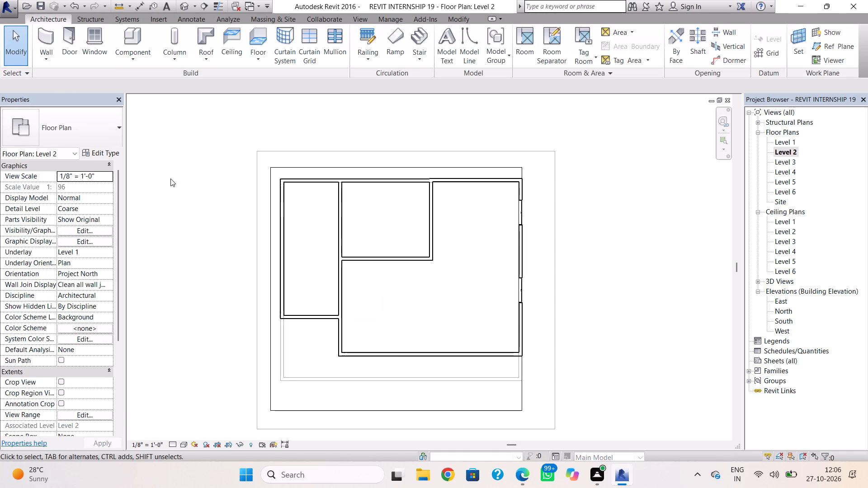
Nudge the matching short front wall on Level 3 outward 3' 0" so it lines up with the Level 2 wall below.
{"action": "left_click", "coordinate": [187, 6]}
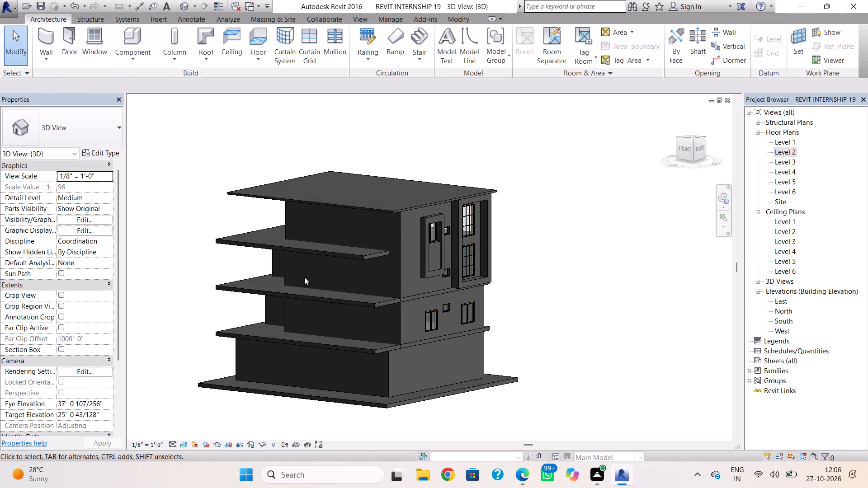
{"action": "right_click_drag", "start_coordinate": [304, 277], "coordinate": [321, 291], "text": "shift"}
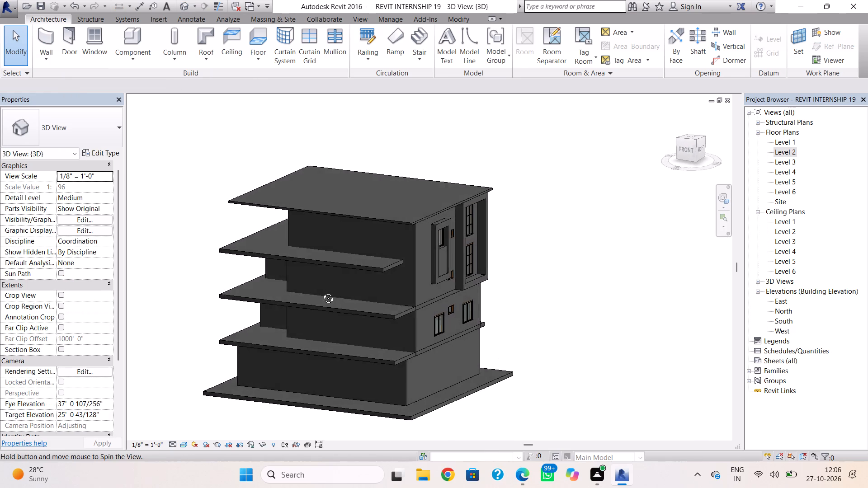
{"action": "right_click_drag", "start_coordinate": [321, 291], "coordinate": [325, 280], "text": "shift"}
{"action": "left_click", "coordinate": [268, 276]}
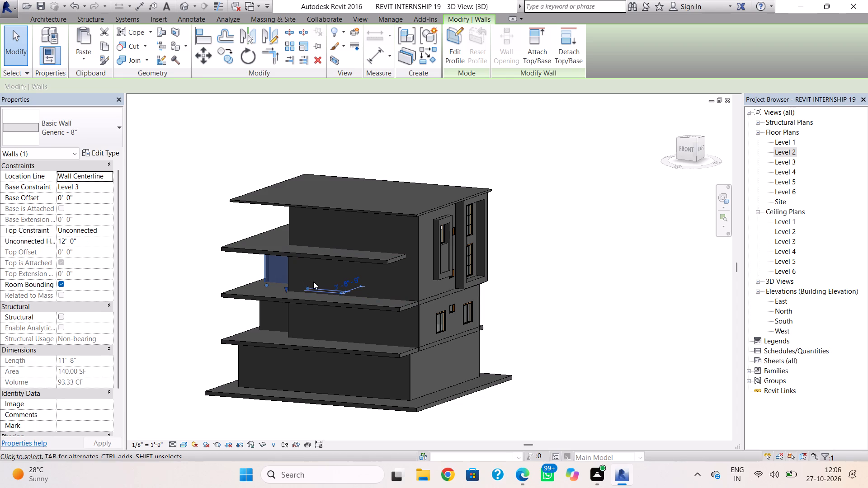
{"action": "key", "text": "Escape"}
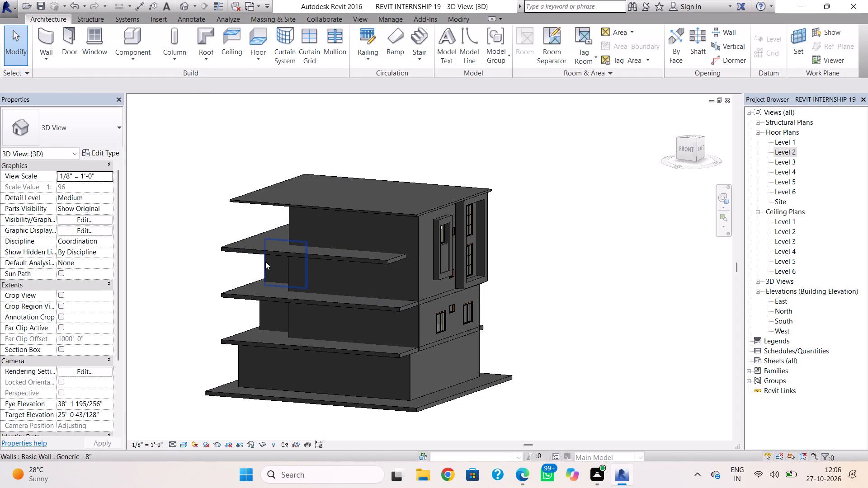
{"action": "double_click", "coordinate": [777, 161]}
{"action": "scroll", "coordinate": [387, 269], "scroll_direction": "down", "scroll_amount": 5}
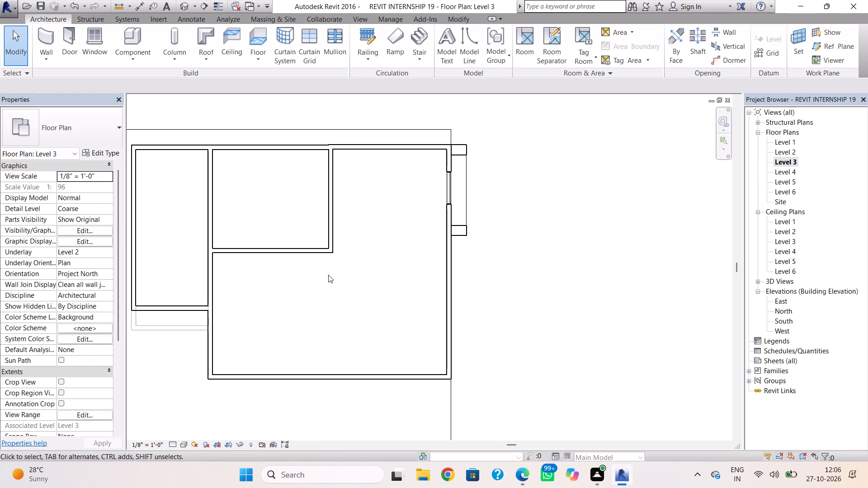
{"action": "scroll", "coordinate": [328, 275], "scroll_direction": "down", "scroll_amount": 2}
{"action": "middle_click_drag", "start_coordinate": [328, 275], "coordinate": [434, 261]}
{"action": "scroll", "coordinate": [437, 264], "scroll_direction": "down", "scroll_amount": 1}
{"action": "left_click", "coordinate": [328, 286]}
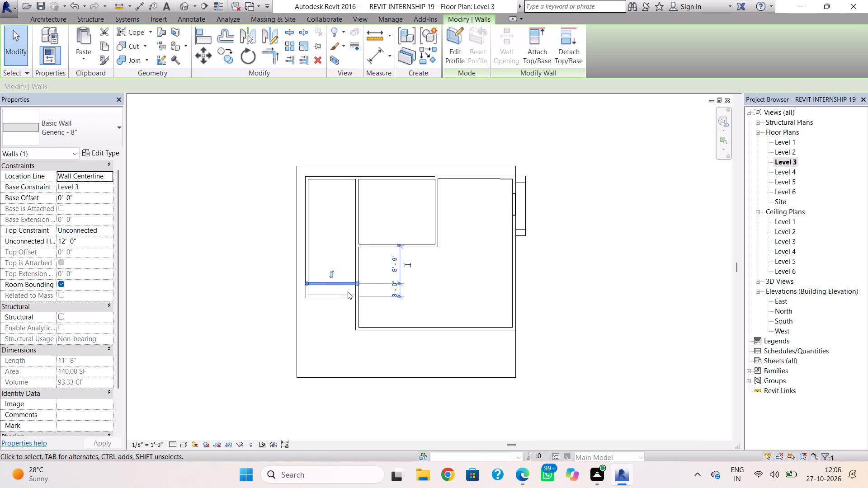
{"action": "key", "text": "Down"}
{"action": "key", "text": "Down"}
{"action": "key", "text": "Down"}
{"action": "key", "text": "Down"}
{"action": "key", "text": "Down"}
{"action": "key", "text": "Down"}
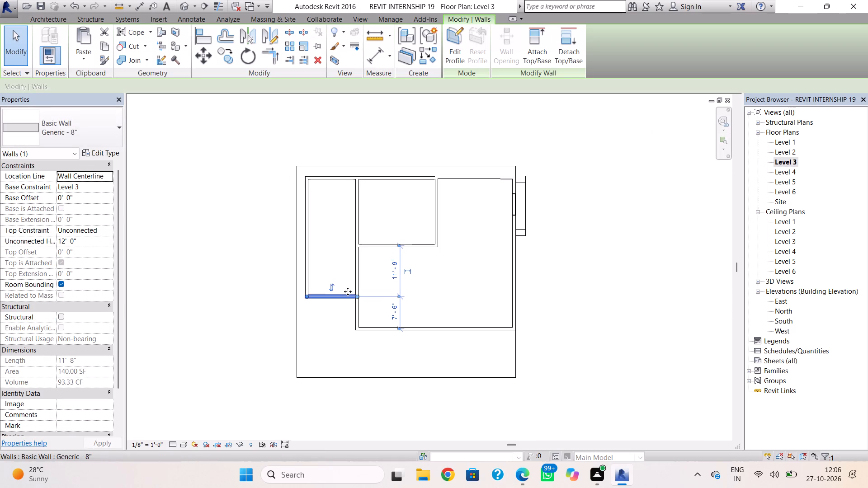
{"action": "key", "text": "grave"}
{"action": "key", "text": "Escape"}
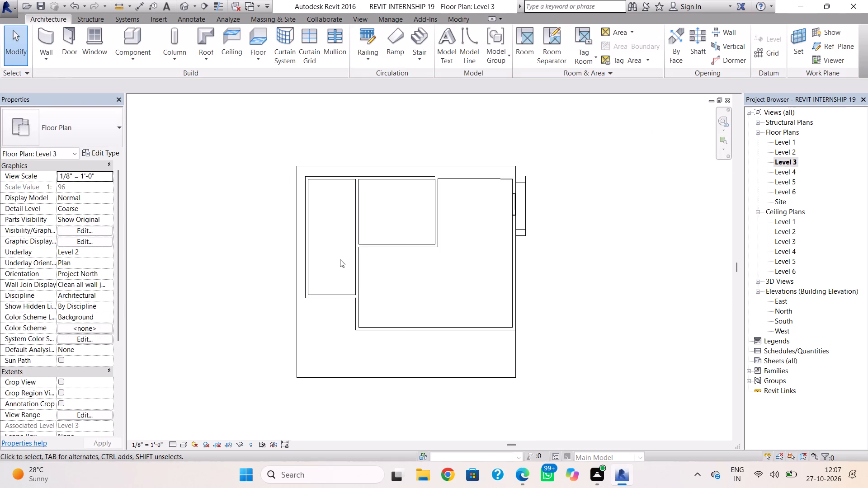
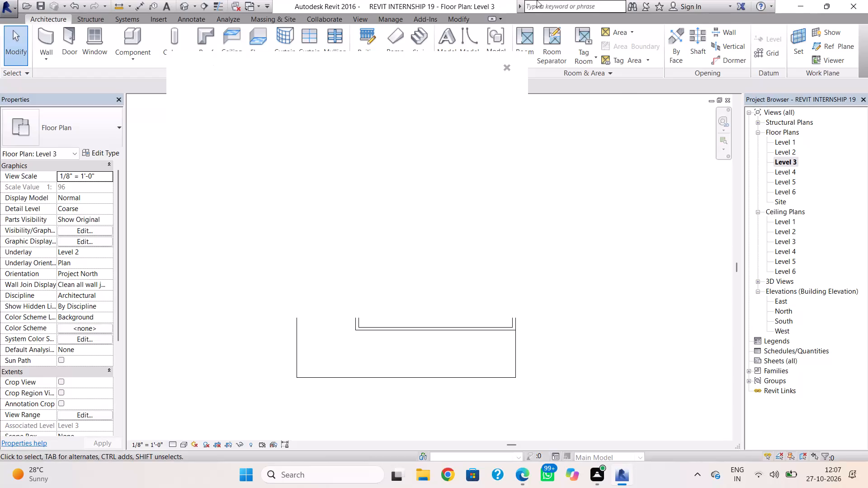
Open the 3D view to see the stacked roofs and front walls of the whole building.
{"action": "left_click", "coordinate": [509, 67]}
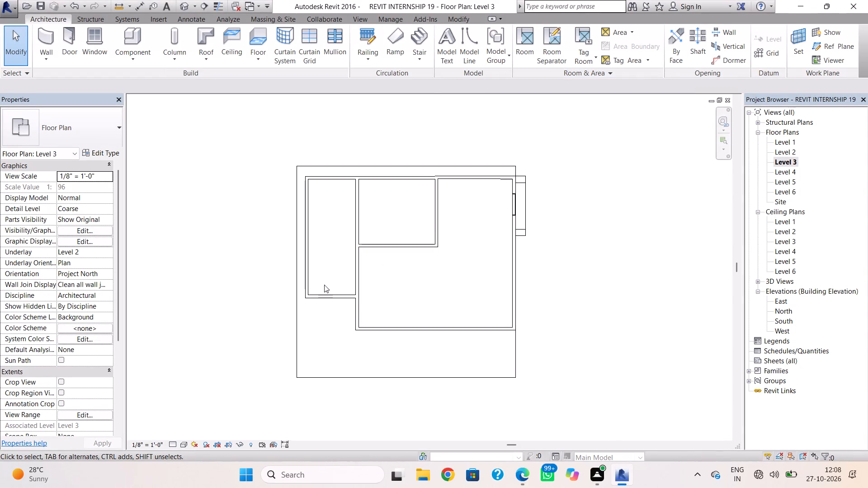
{"action": "left_click", "coordinate": [184, 5]}
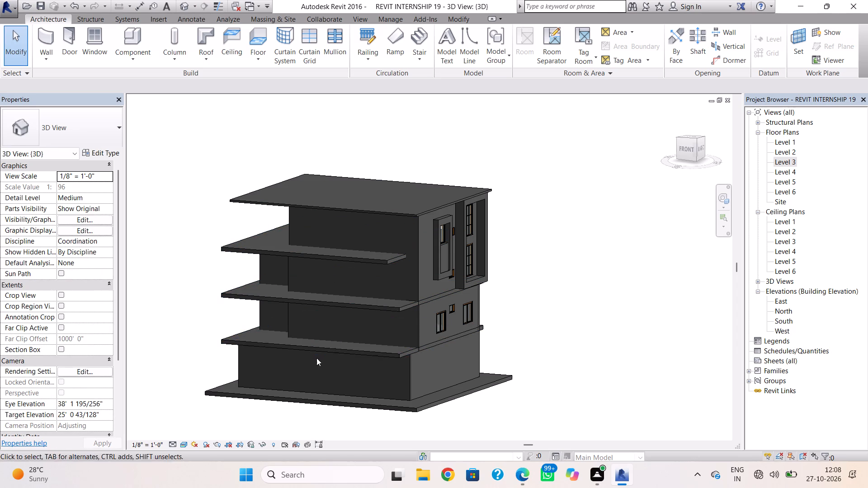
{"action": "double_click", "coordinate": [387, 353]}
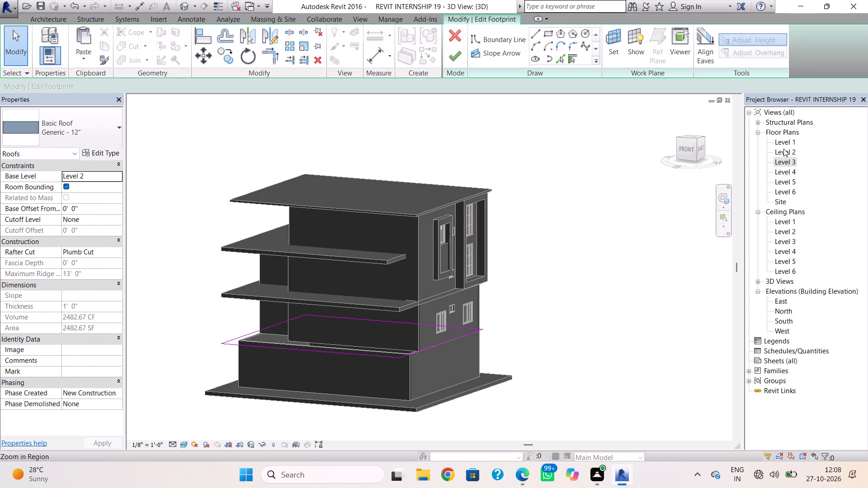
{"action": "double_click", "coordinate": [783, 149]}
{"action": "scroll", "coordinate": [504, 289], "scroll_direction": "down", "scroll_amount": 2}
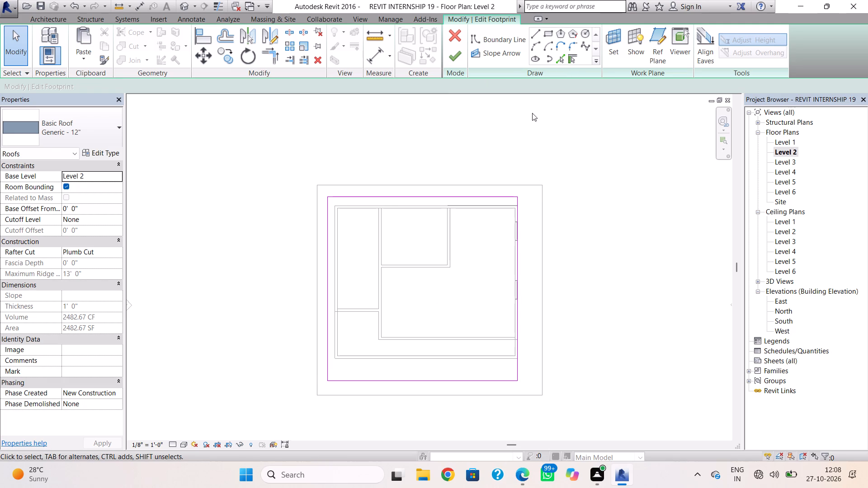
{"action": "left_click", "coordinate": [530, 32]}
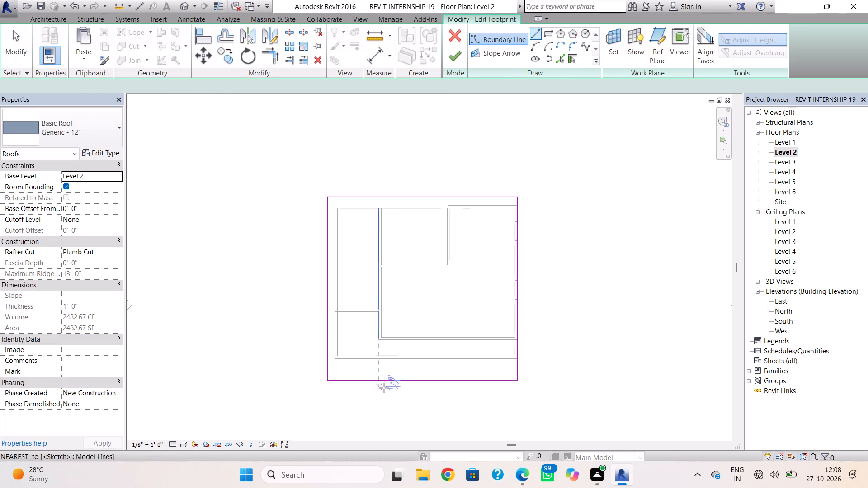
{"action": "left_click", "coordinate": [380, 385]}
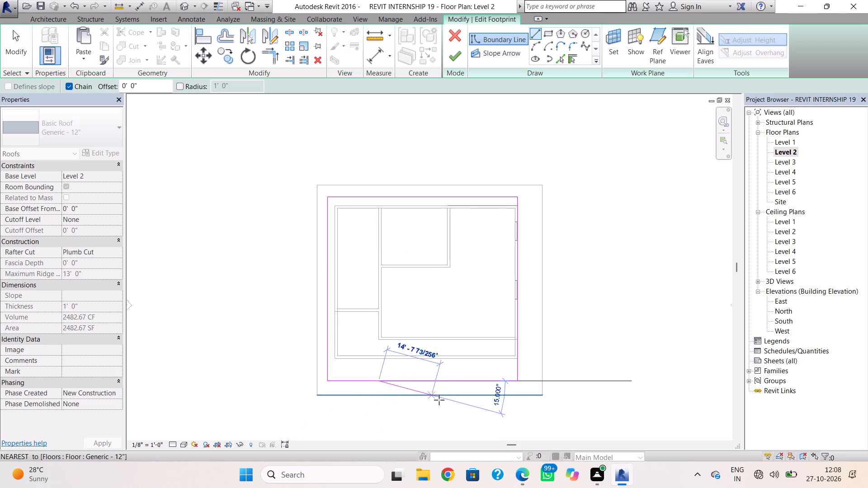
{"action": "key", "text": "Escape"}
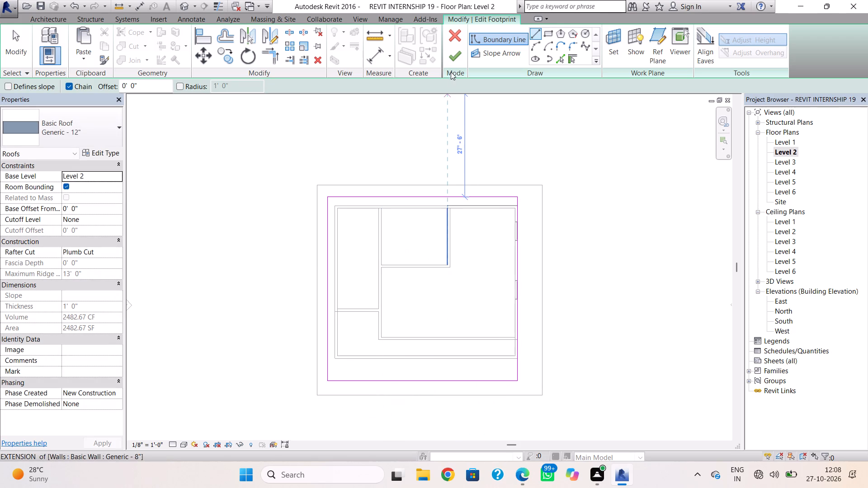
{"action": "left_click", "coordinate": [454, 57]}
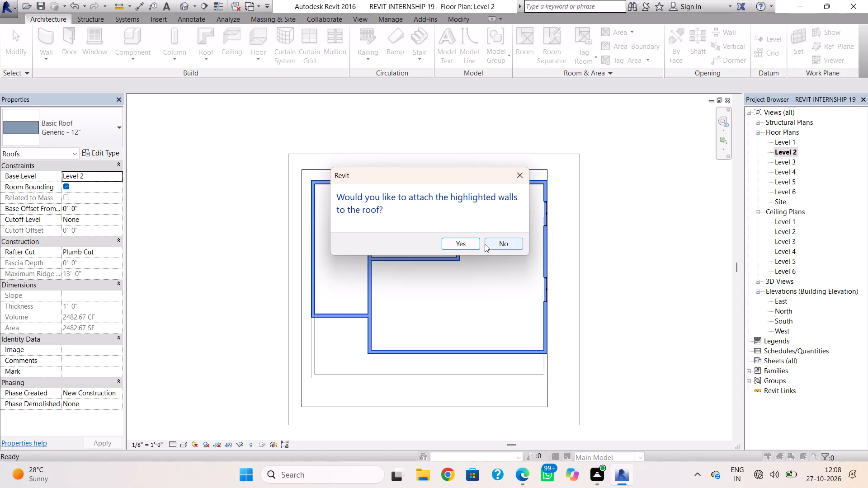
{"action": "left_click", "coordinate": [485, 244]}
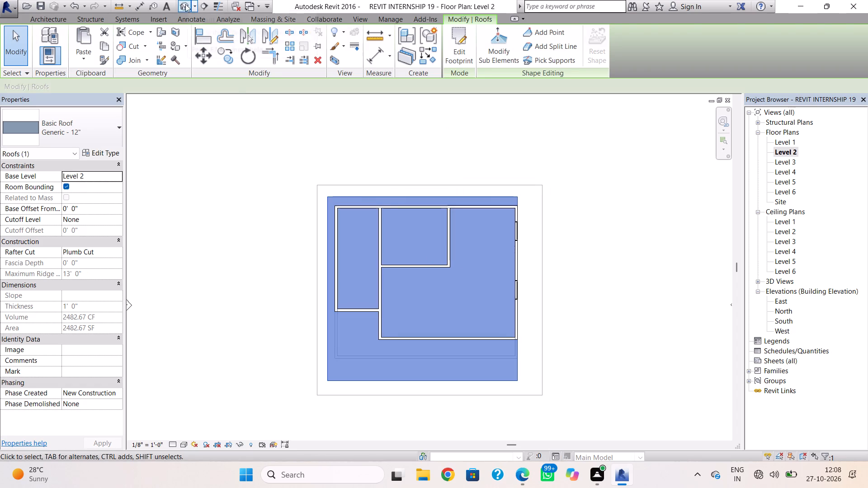
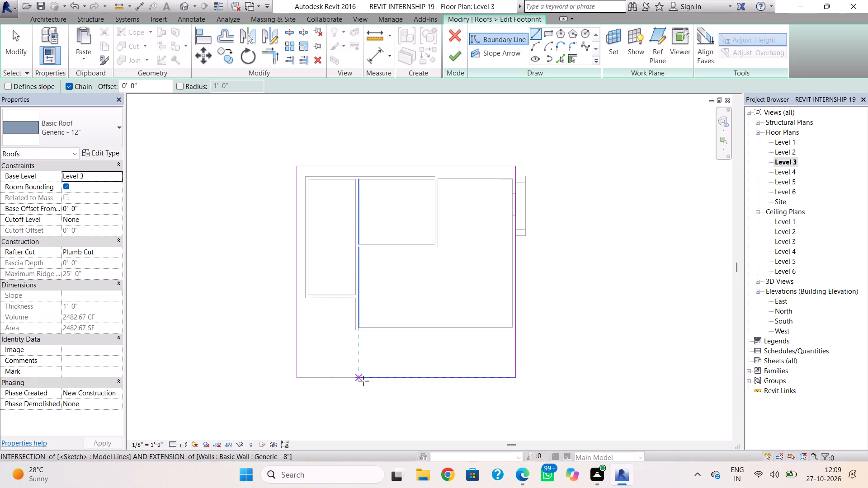
Sketch two roof boundary lines at Level 3: about 10'-11" from the front wall corner to the front edge, and about 13'-8" across the recessed bay.
{"action": "scroll", "coordinate": [350, 329], "scroll_direction": "up", "scroll_amount": 3}
{"action": "left_click", "coordinate": [356, 329]}
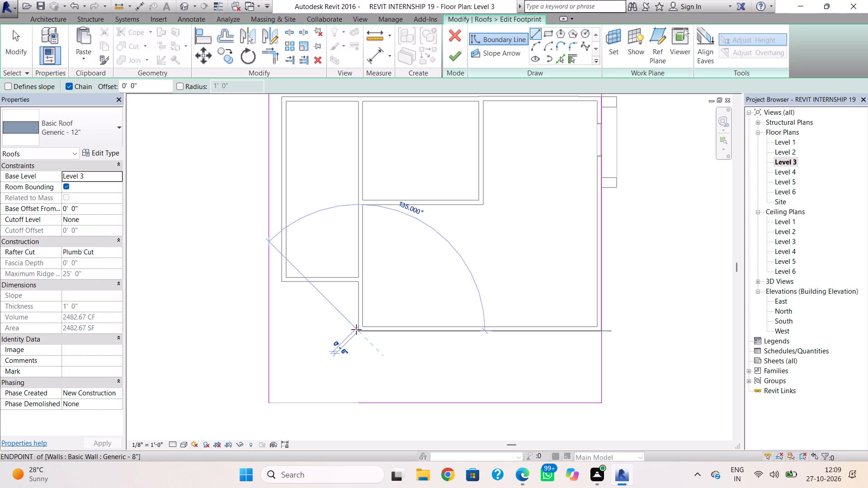
{"action": "left_click", "coordinate": [357, 401]}
{"action": "key", "text": "Escape"}
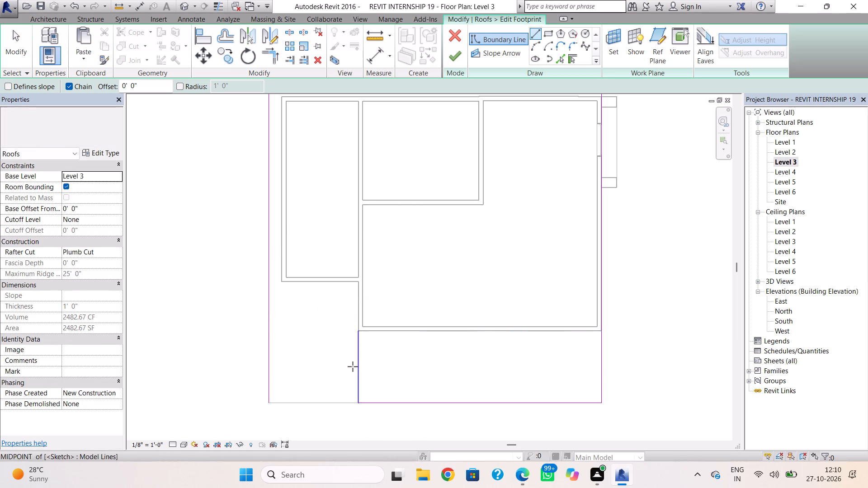
{"action": "left_click", "coordinate": [269, 312]}
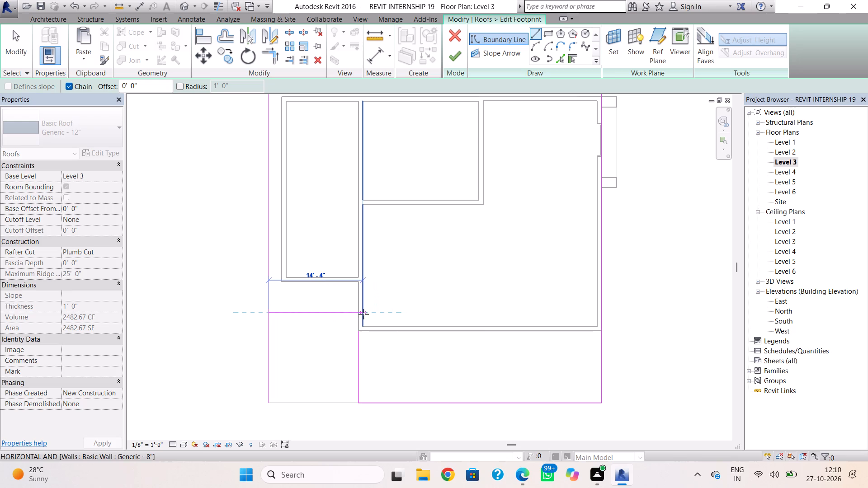
{"action": "left_click", "coordinate": [359, 313]}
{"action": "key", "text": "Escape"}
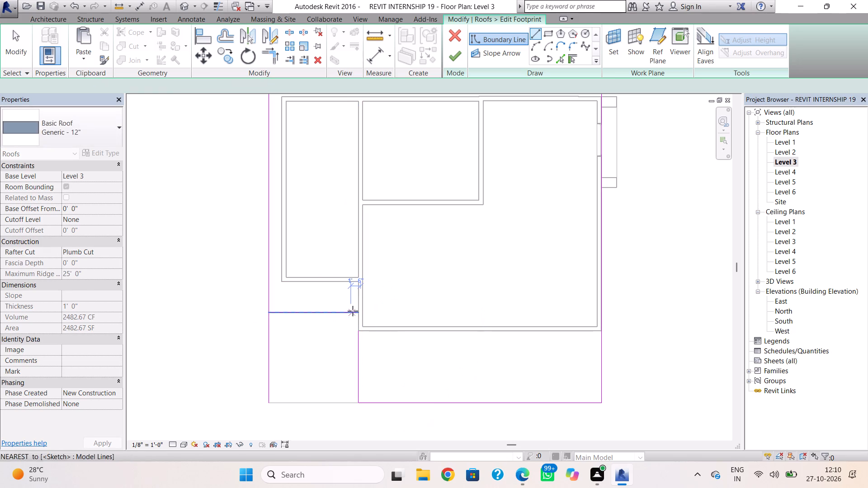
{"action": "key", "text": "Escape"}
Join the new boundary lines with the shortened side edge into a notched outline, finish the Level 3 roof footprint, and view it in 3D.
{"action": "left_click", "coordinate": [359, 333]}
{"action": "scroll", "coordinate": [359, 333], "scroll_direction": "up", "scroll_amount": 4}
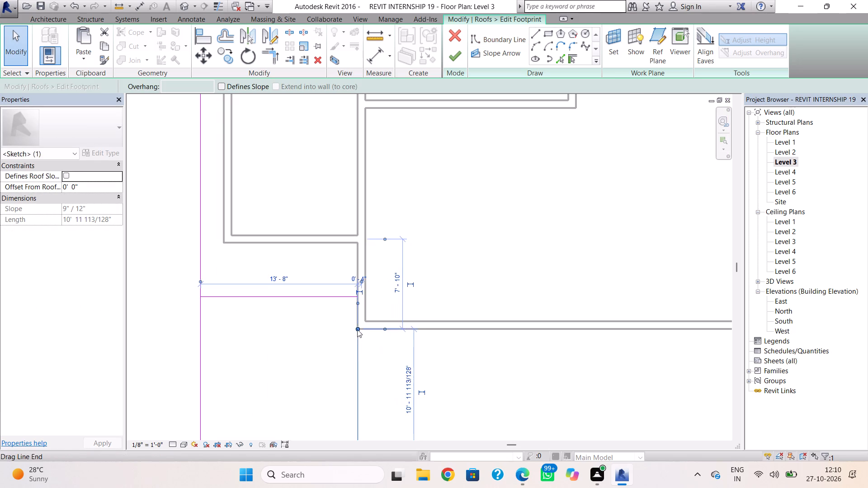
{"action": "left_click_drag", "start_coordinate": [357, 329], "coordinate": [355, 296]}
{"action": "scroll", "coordinate": [312, 360], "scroll_direction": "down", "scroll_amount": 3}
{"action": "scroll", "coordinate": [312, 360], "scroll_direction": "up", "scroll_amount": 1}
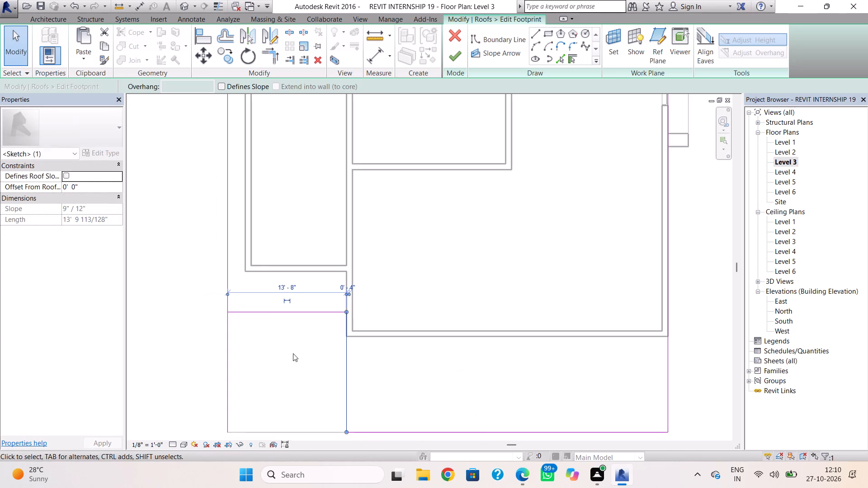
{"action": "left_click", "coordinate": [227, 359]}
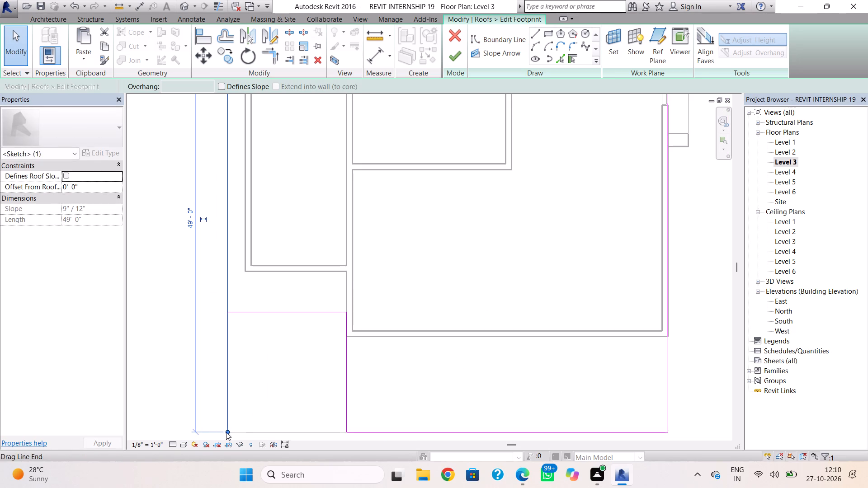
{"action": "left_click_drag", "start_coordinate": [226, 432], "coordinate": [230, 314]}
{"action": "left_click", "coordinate": [250, 349]}
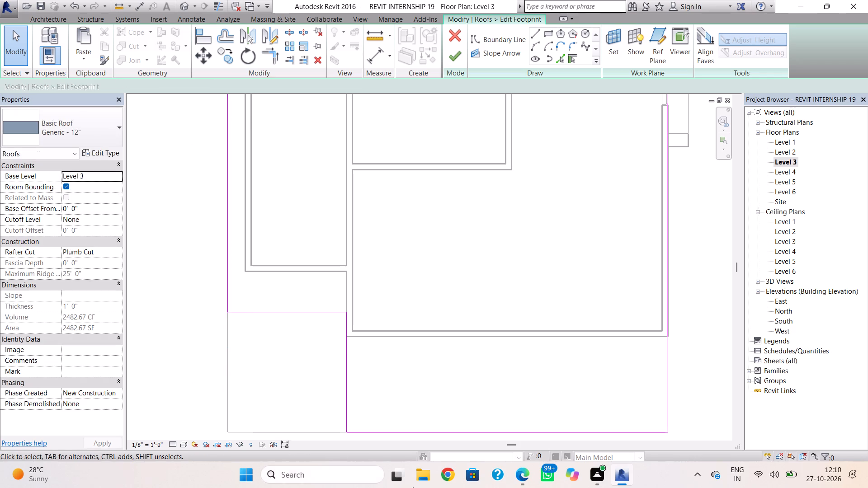
{"action": "left_click", "coordinate": [448, 61]}
{"action": "left_click", "coordinate": [458, 239]}
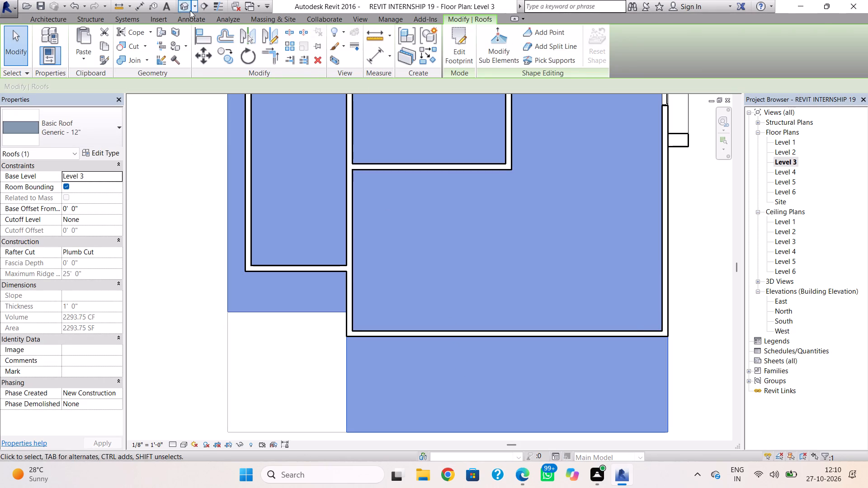
{"action": "left_click", "coordinate": [187, 7]}
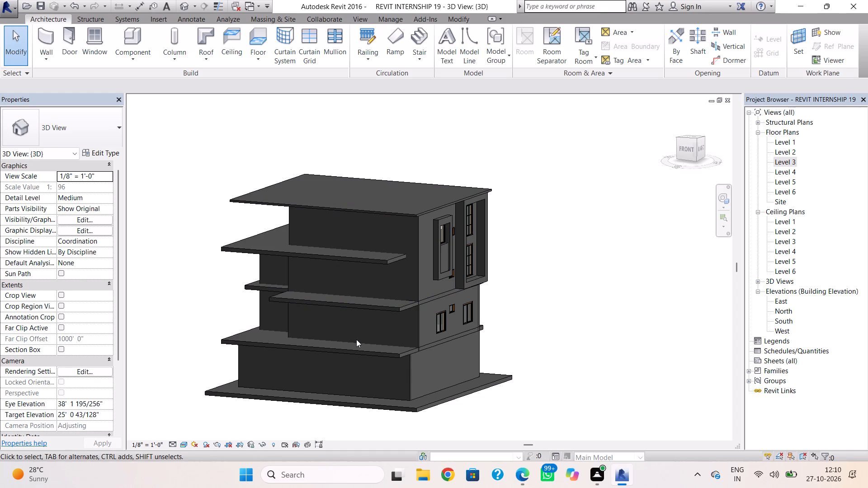
On the Level 3 plan, move the recessed bay's front wall outward about 4'-9" to the notched roof edge.
{"action": "double_click", "coordinate": [791, 164]}
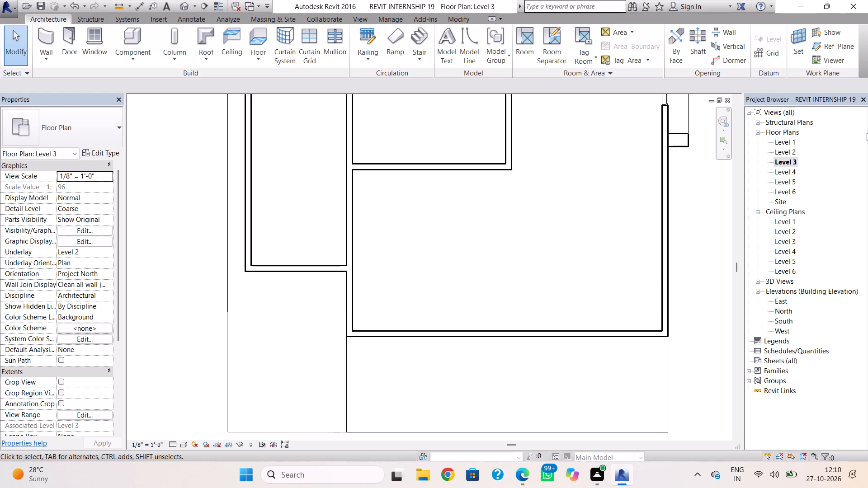
{"action": "double_click", "coordinate": [793, 150]}
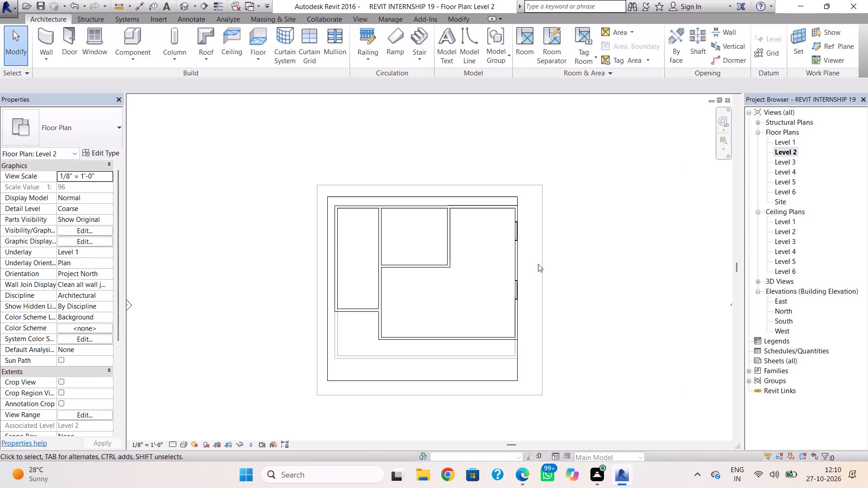
{"action": "double_click", "coordinate": [789, 161]}
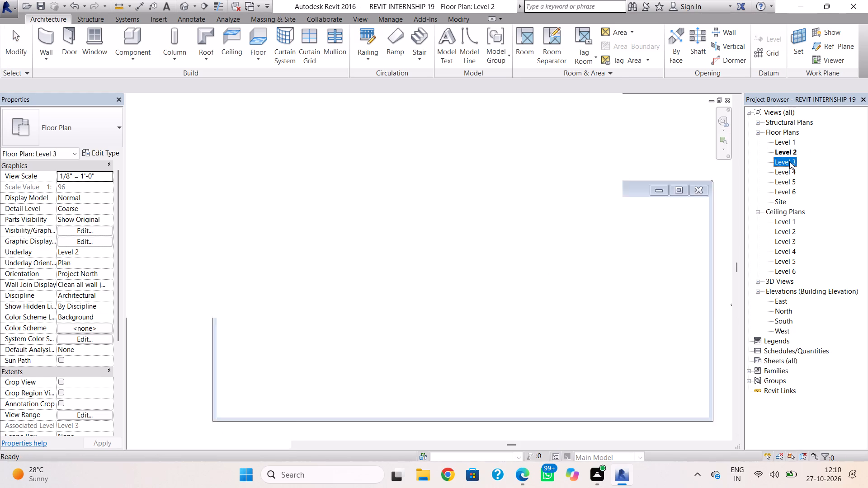
{"action": "left_click", "coordinate": [313, 270]}
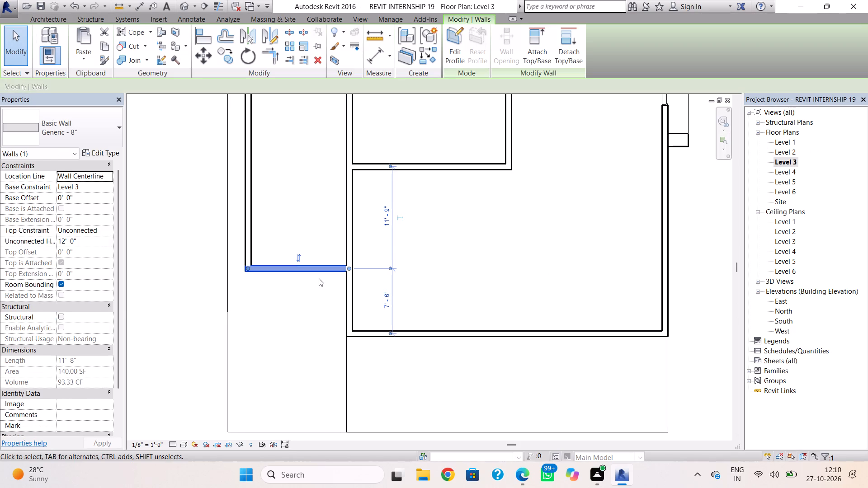
{"action": "key", "text": "Down"}
{"action": "key", "text": "Down"}
{"action": "key", "text": "Down"}
{"action": "key", "text": "Down"}
{"action": "key", "text": "Down"}
{"action": "key", "text": "Down"}
{"action": "key", "text": "Down"}
{"action": "key", "text": "Down"}
{"action": "key", "text": "Down"}
{"action": "key", "text": "Down"}
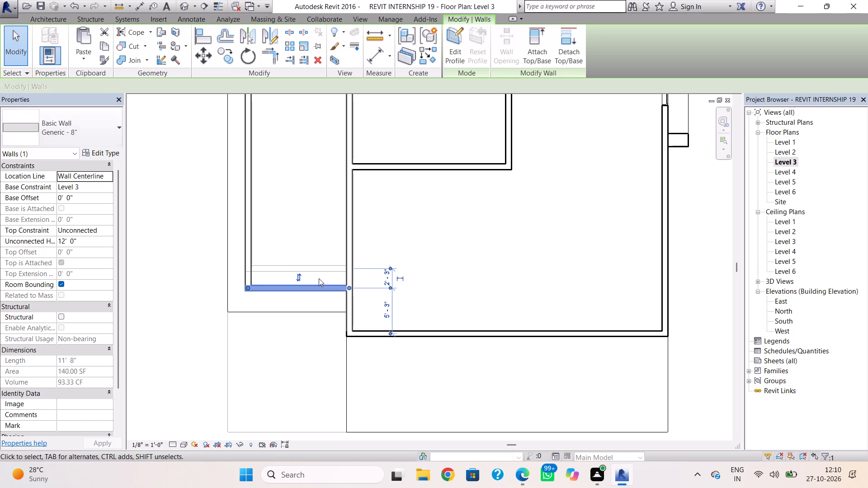
{"action": "key", "text": "Down"}
{"action": "key", "text": "Down"}
{"action": "key", "text": "Down"}
{"action": "key", "text": "Down"}
{"action": "key", "text": "Down"}
{"action": "key", "text": "Down"}
{"action": "key", "text": "Down"}
{"action": "key", "text": "Down"}
{"action": "key", "text": "Down"}
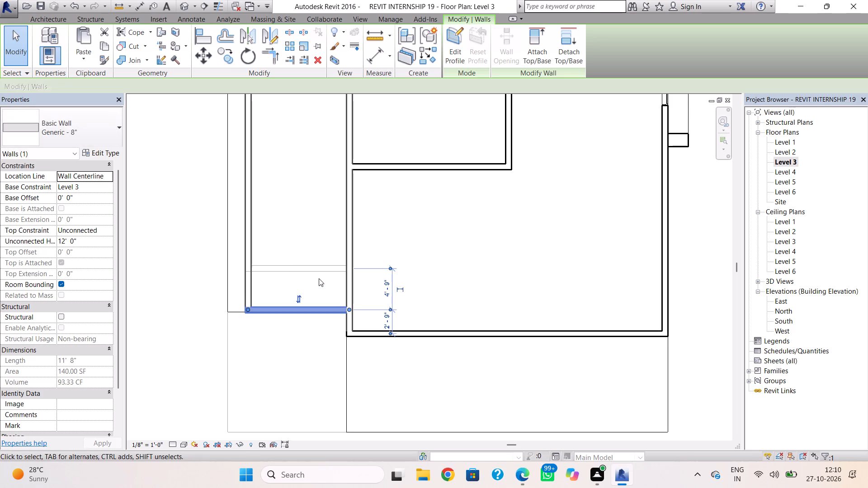
Move the Level 3 bay's outer side wall outward about 2'-0" to the roof's side edge.
{"action": "left_click", "coordinate": [246, 276]}
{"action": "key", "text": "Left"}
{"action": "key", "text": "Left"}
{"action": "key", "text": "Left"}
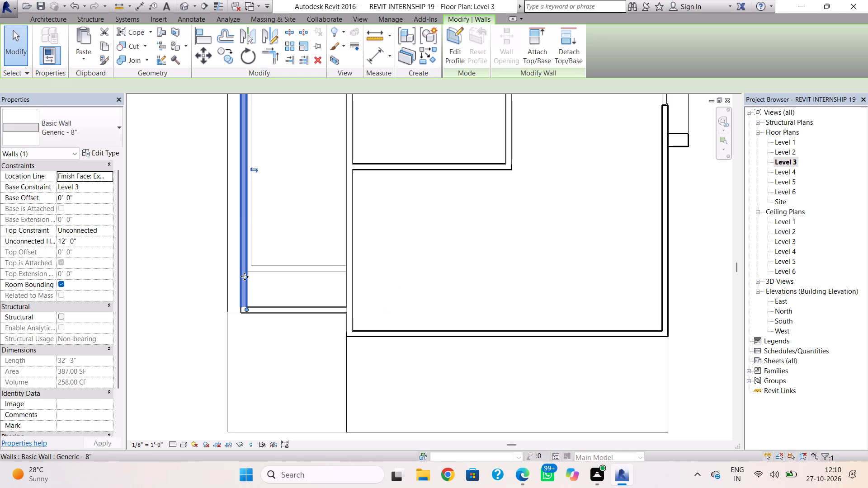
{"action": "key", "text": "Left"}
{"action": "key", "text": "Left"}
{"action": "key", "text": "Left"}
{"action": "key", "text": "Left"}
{"action": "key", "text": "Left"}
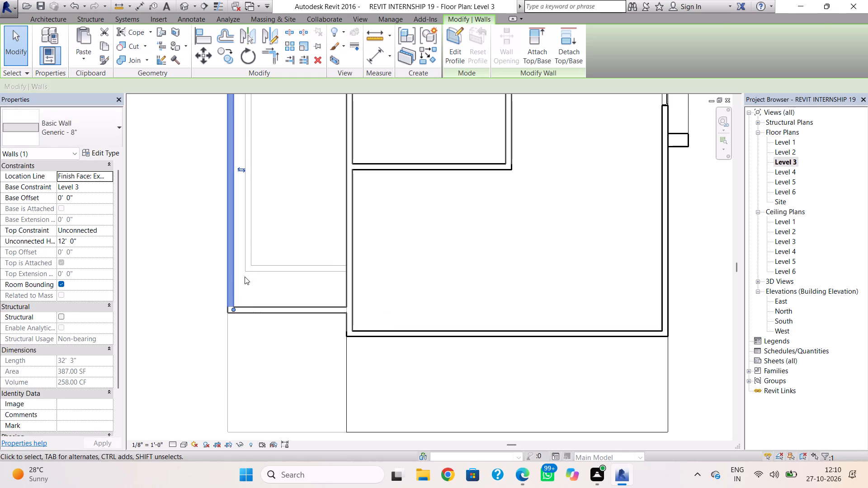
{"action": "key", "text": "Escape"}
Move the Level 3 bay's front wall a further 6" outward.
{"action": "left_click", "coordinate": [329, 312]}
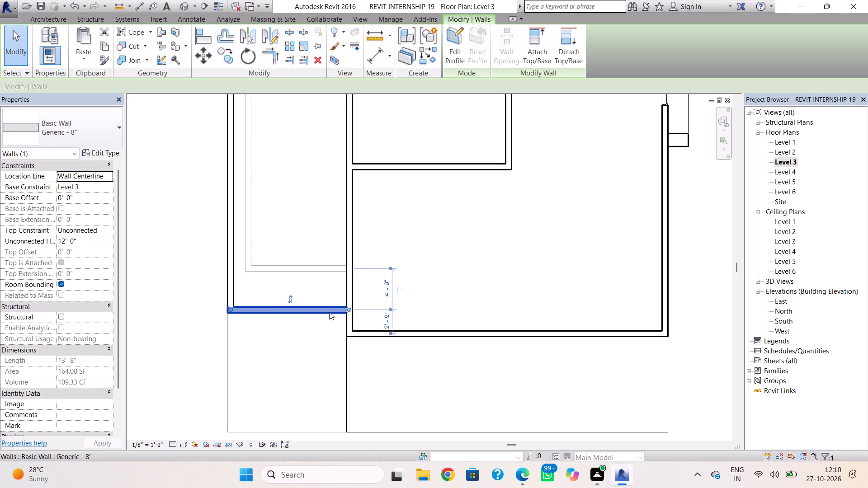
{"action": "key", "text": "Down"}
{"action": "key", "text": "Down"}
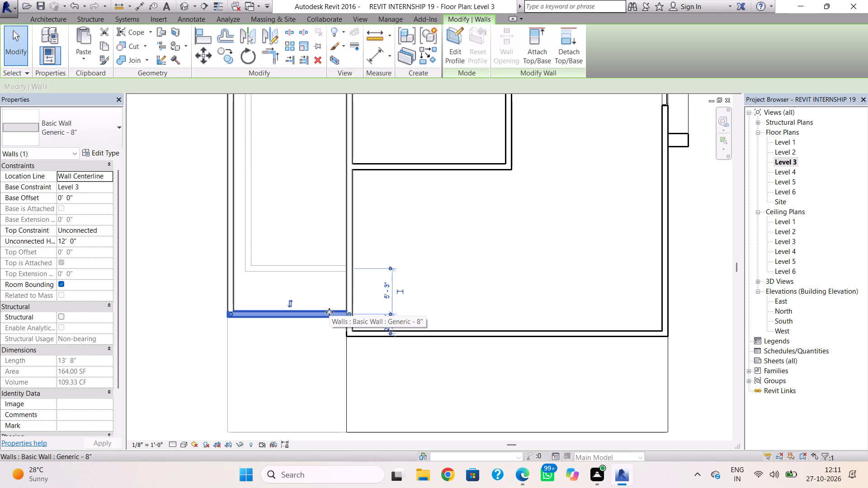
In the 3D view, nudge the Level 2 bay's front wall forward toward the edge of the roof slab above.
{"action": "left_click", "coordinate": [187, 7]}
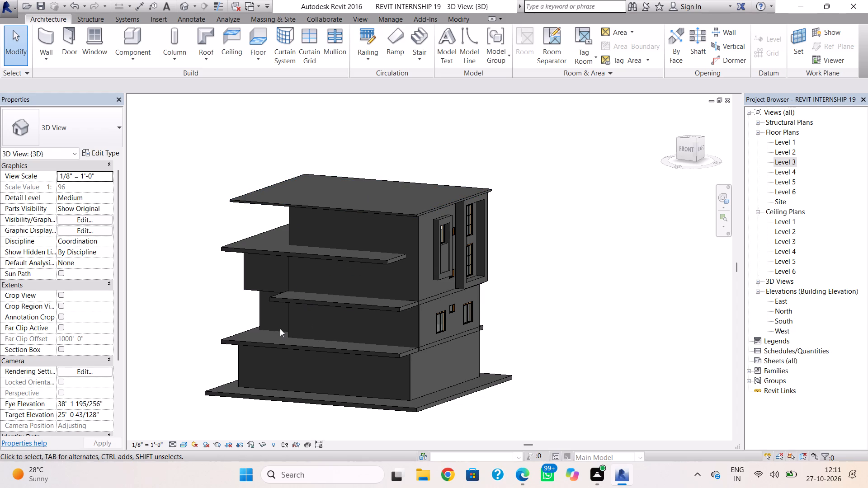
{"action": "left_click", "coordinate": [260, 320]}
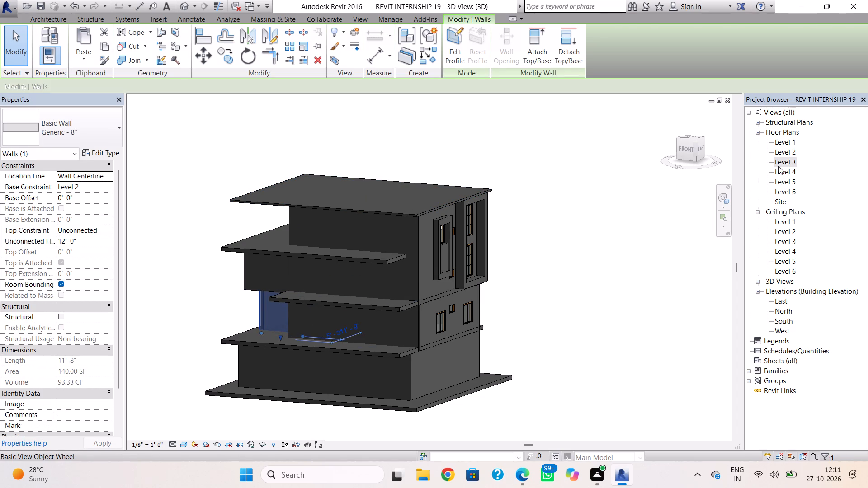
{"action": "key", "text": "Escape"}
{"action": "right_click_drag", "start_coordinate": [354, 332], "coordinate": [479, 315], "text": "shift"}
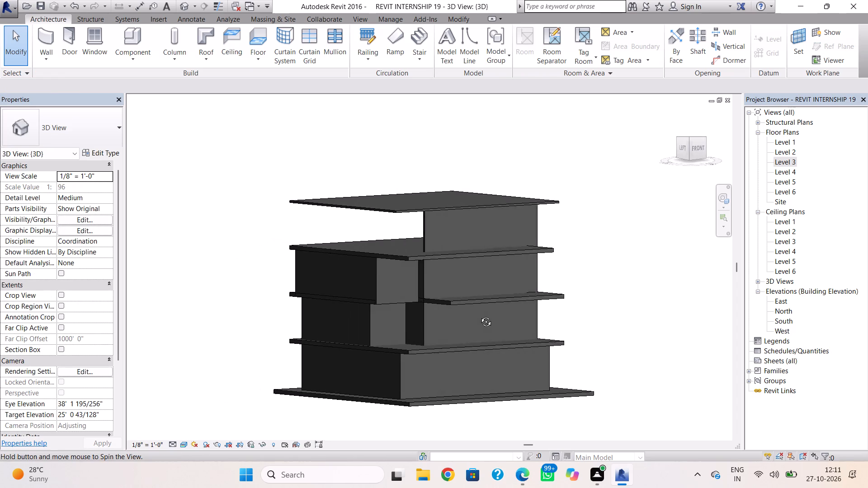
{"action": "right_click_drag", "start_coordinate": [479, 315], "coordinate": [542, 320], "text": "shift"}
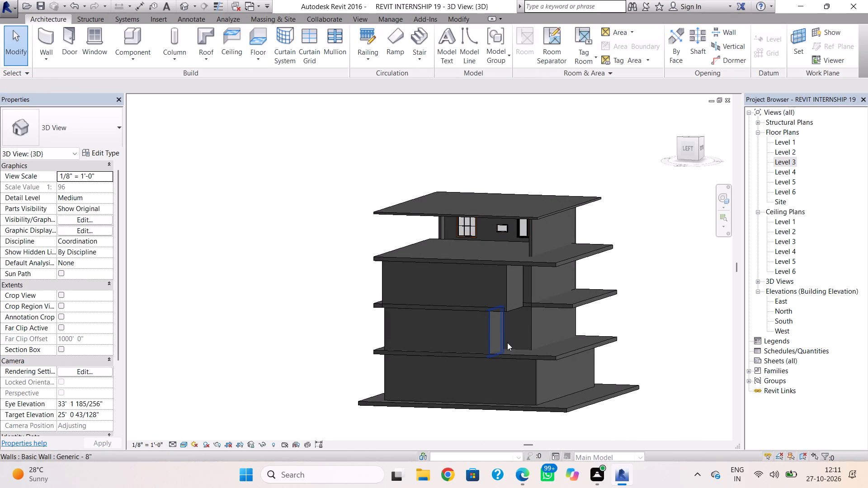
{"action": "left_click", "coordinate": [507, 343]}
{"action": "key", "text": "Right"}
{"action": "key", "text": "Right"}
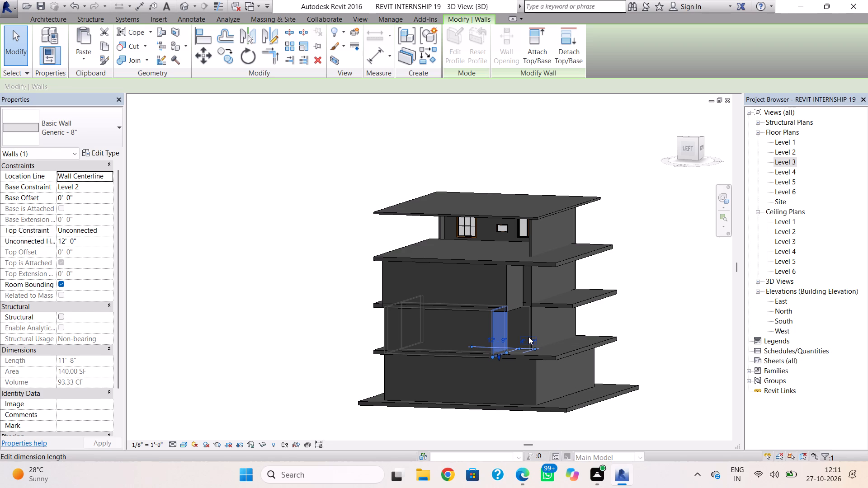
{"action": "key", "text": "Escape"}
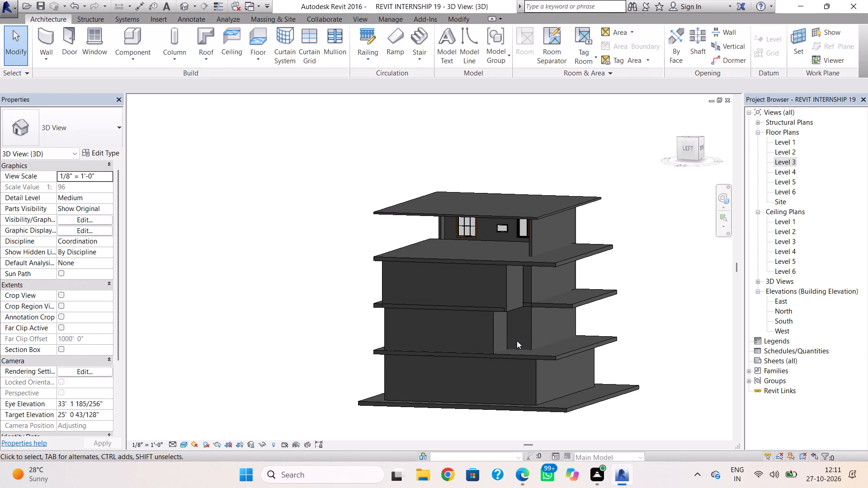
{"action": "left_click", "coordinate": [511, 344]}
{"action": "key", "text": "Right"}
{"action": "key", "text": "Right"}
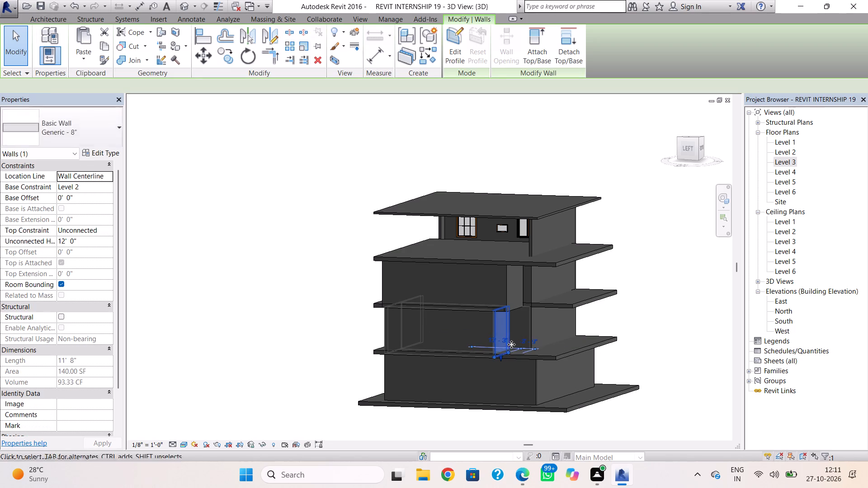
{"action": "key", "text": "Right"}
{"action": "key", "text": "Escape"}
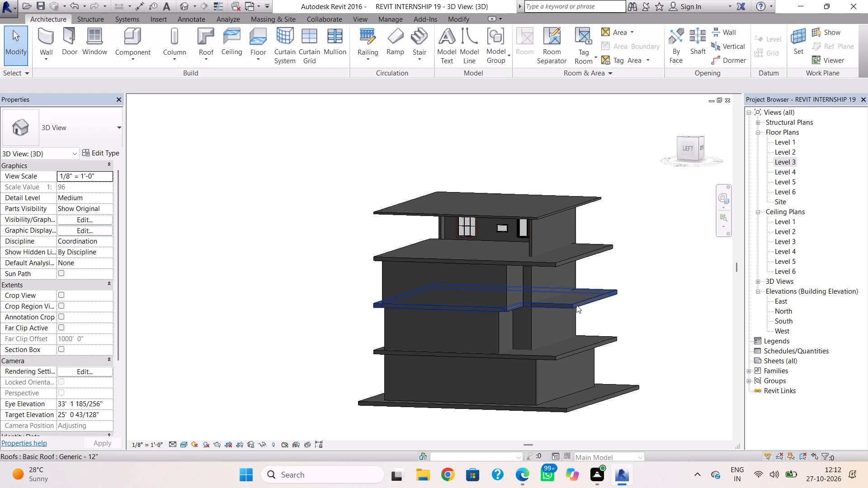
Examine how the Level 2 and Level 3 bay walls meet the roof slabs from the side and front.
{"action": "scroll", "coordinate": [503, 310], "scroll_direction": "up", "scroll_amount": 5}
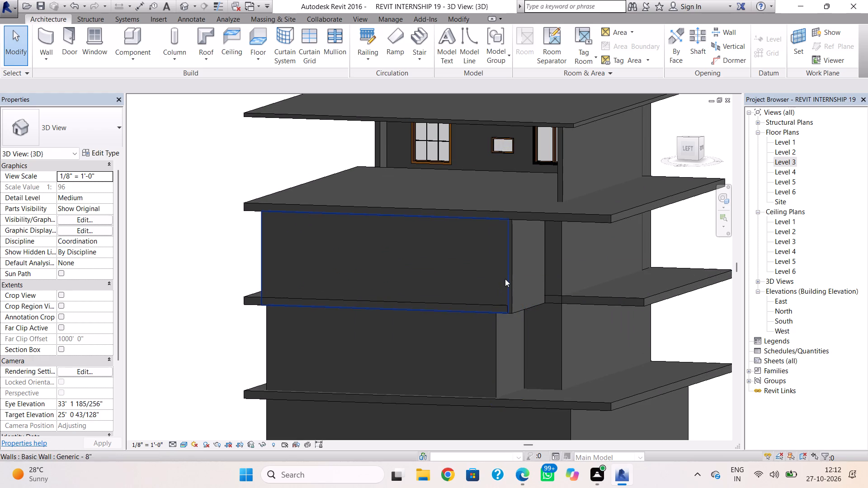
{"action": "left_click", "coordinate": [507, 279]}
{"action": "key", "text": "Escape"}
{"action": "left_click", "coordinate": [506, 286]}
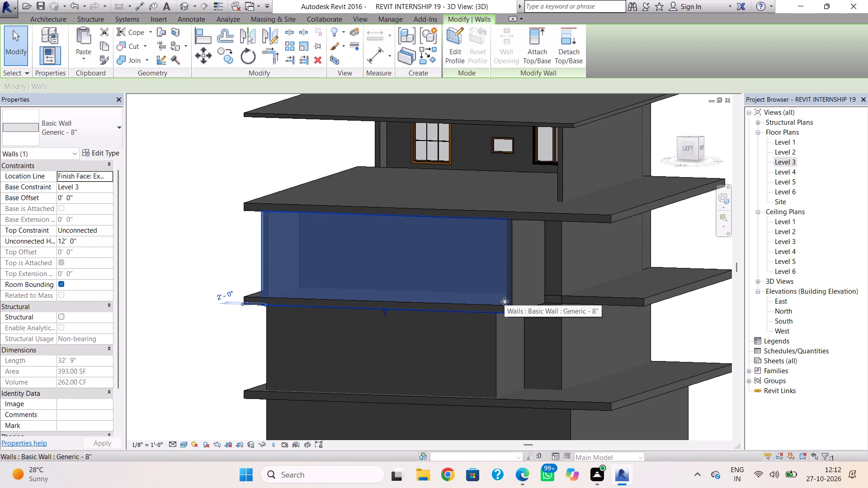
{"action": "right_click_drag", "start_coordinate": [561, 318], "coordinate": [453, 347], "text": "shift"}
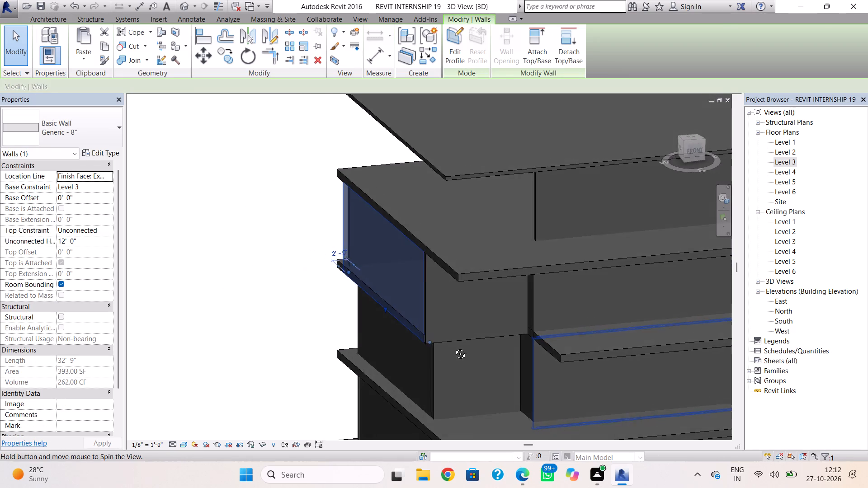
{"action": "right_click_drag", "start_coordinate": [453, 347], "coordinate": [450, 343], "text": "shift"}
{"action": "key", "text": "Escape"}
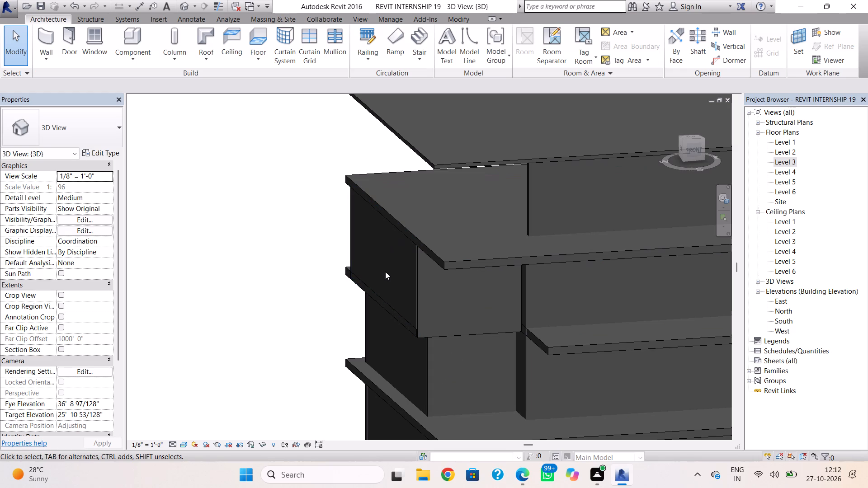
{"action": "right_click_drag", "start_coordinate": [584, 339], "coordinate": [435, 305], "text": "shift"}
{"action": "right_click_drag", "start_coordinate": [464, 306], "coordinate": [501, 320], "text": "shift"}
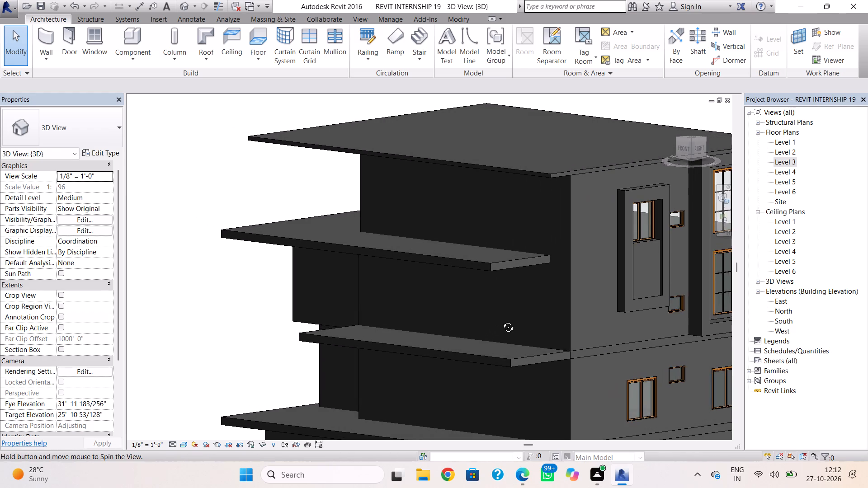
{"action": "right_click_drag", "start_coordinate": [501, 320], "coordinate": [502, 321], "text": "shift"}
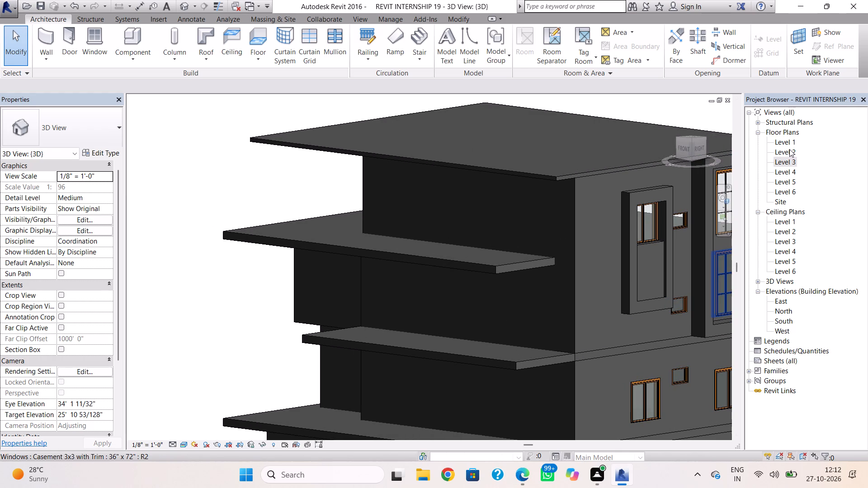
{"action": "scroll", "coordinate": [768, 206], "scroll_direction": "down", "scroll_amount": 2}
{"action": "middle_click_drag", "start_coordinate": [769, 206], "coordinate": [775, 181]}
Open the Level 3 floor plan.
{"action": "double_click", "coordinate": [785, 163]}
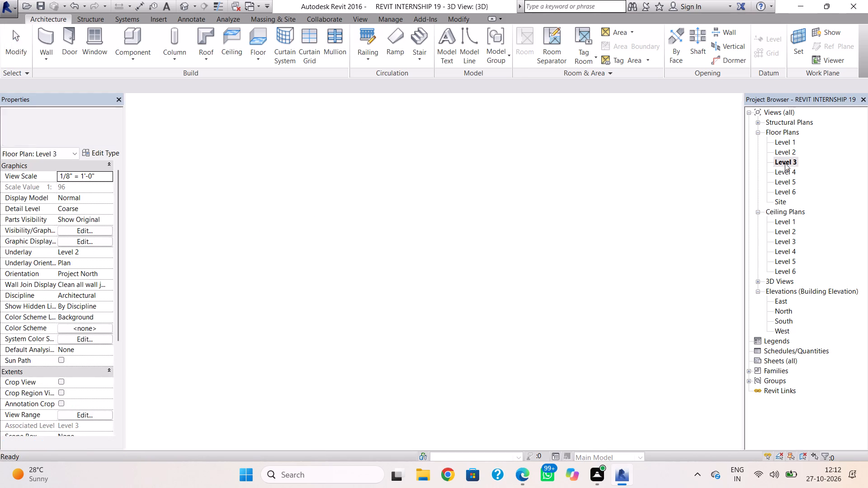
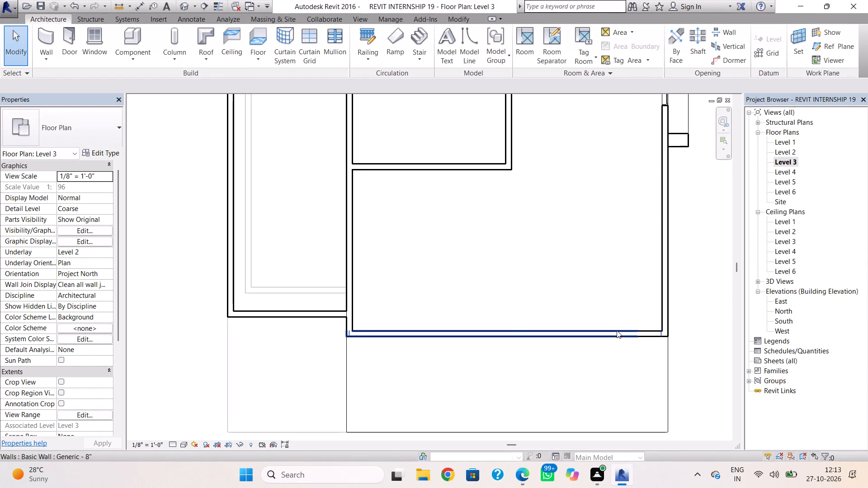
Edit the Level 3 roof footprint, pulling its front edge back to about 6' in front of the main front wall.
{"action": "scroll", "coordinate": [431, 198], "scroll_direction": "down", "scroll_amount": 2}
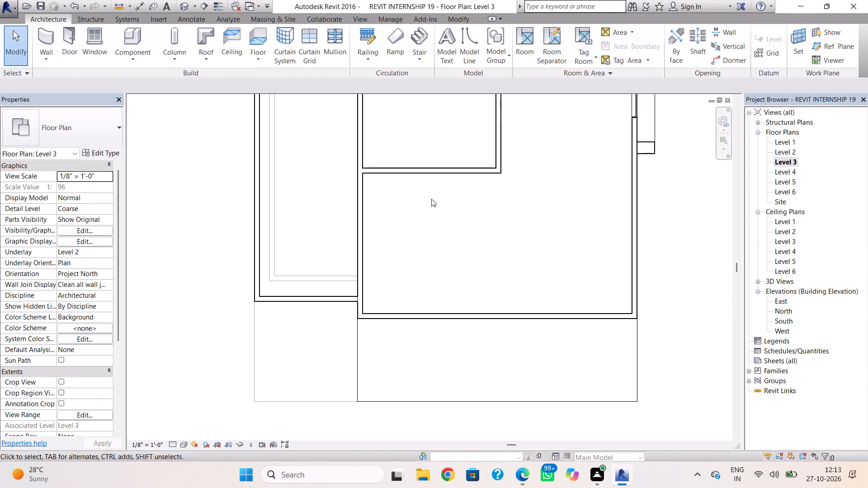
{"action": "left_click", "coordinate": [438, 369]}
{"action": "left_click", "coordinate": [440, 376]}
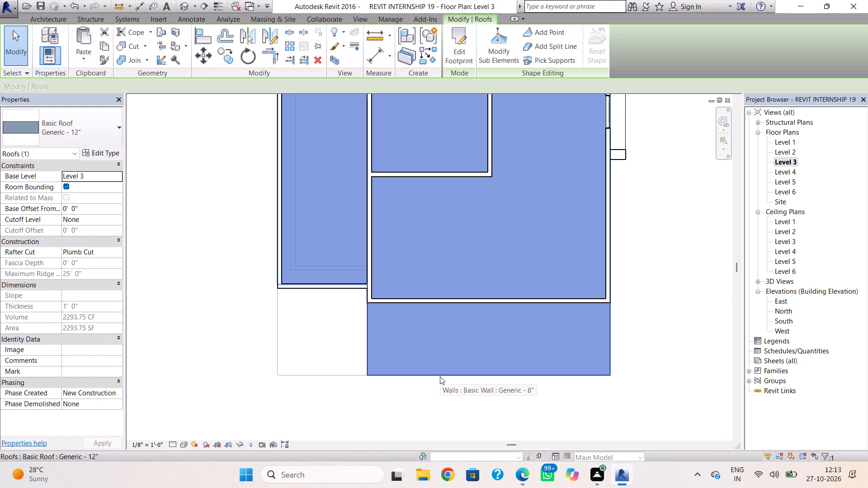
{"action": "double_click", "coordinate": [440, 376]}
{"action": "left_click", "coordinate": [440, 376]}
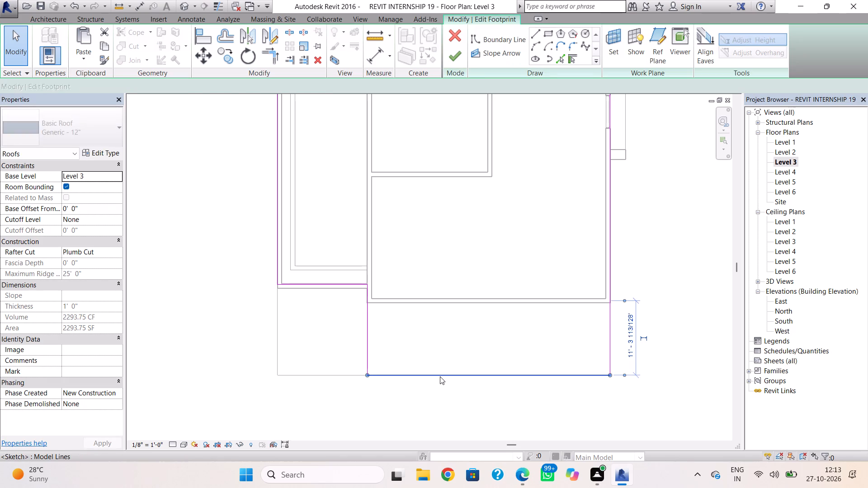
{"action": "key", "text": "Up"}
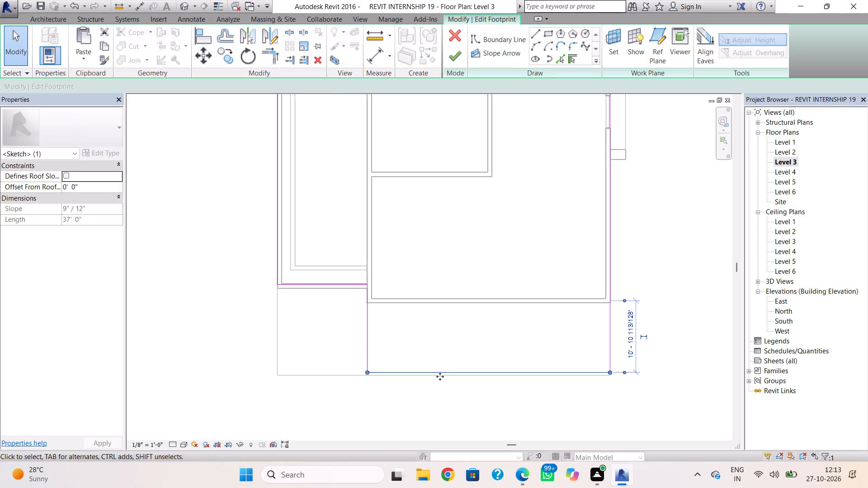
{"action": "key", "text": "Up"}
{"action": "key", "text": "Up"}
{"action": "key", "text": "Up"}
{"action": "key", "text": "Up"}
{"action": "key", "text": "Up"}
{"action": "key", "text": "Up"}
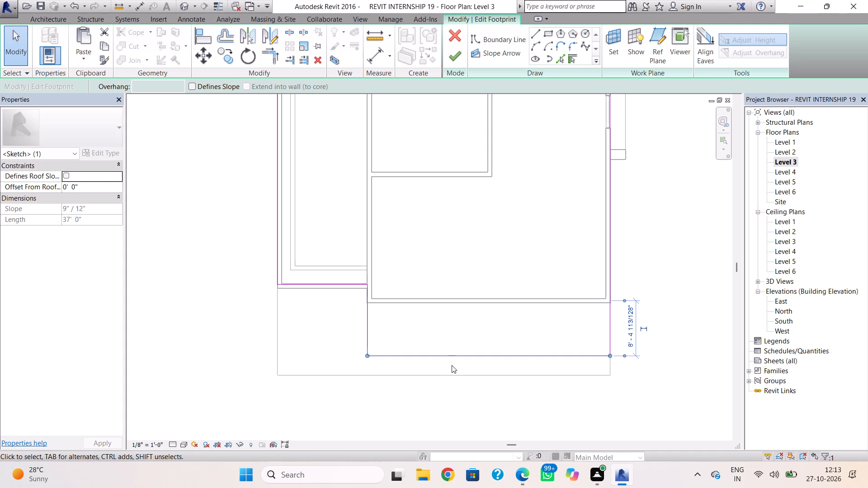
{"action": "key", "text": "Up"}
{"action": "key", "text": "Up"}
{"action": "key", "text": "Up"}
{"action": "key", "text": "Up"}
{"action": "key", "text": "Up"}
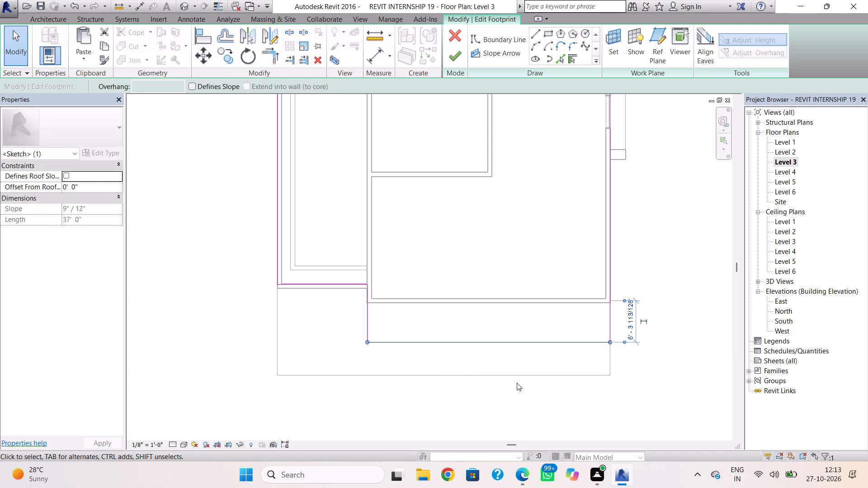
{"action": "left_click", "coordinate": [517, 383]}
{"action": "left_click", "coordinate": [491, 340]}
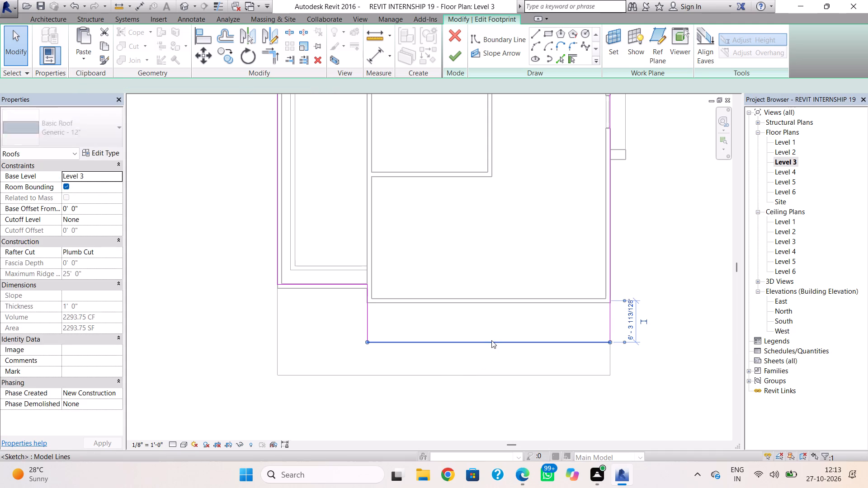
{"action": "key", "text": "Up"}
{"action": "left_click", "coordinate": [509, 362]}
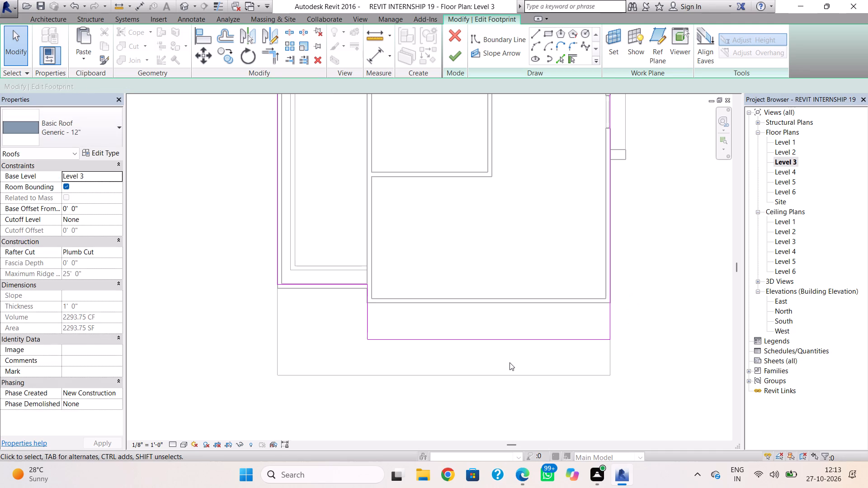
{"action": "left_click", "coordinate": [458, 57]}
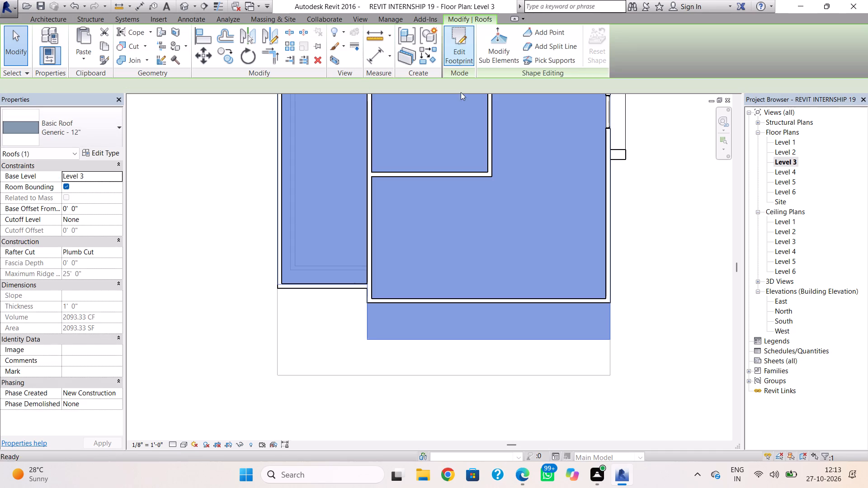
Edit the Level 4 roof footprint in the Level 4 plan, pulling its front edge back in line with the roof edge below.
{"action": "left_click", "coordinate": [182, 1]}
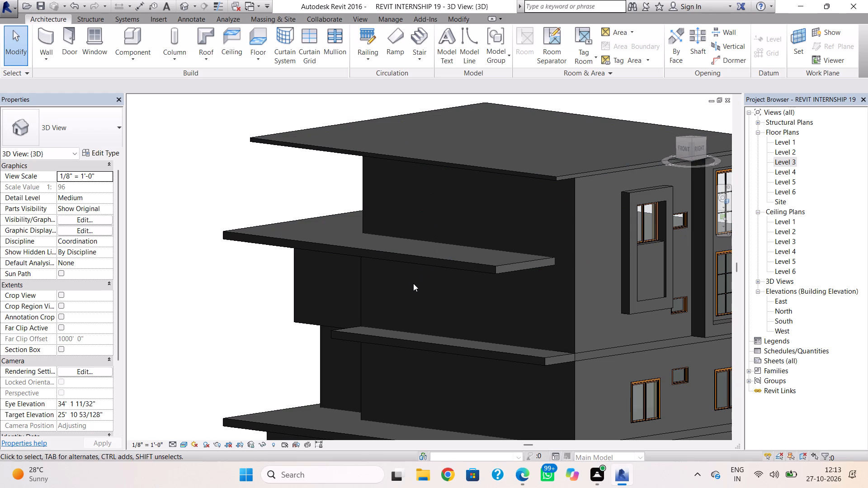
{"action": "left_click", "coordinate": [470, 269]}
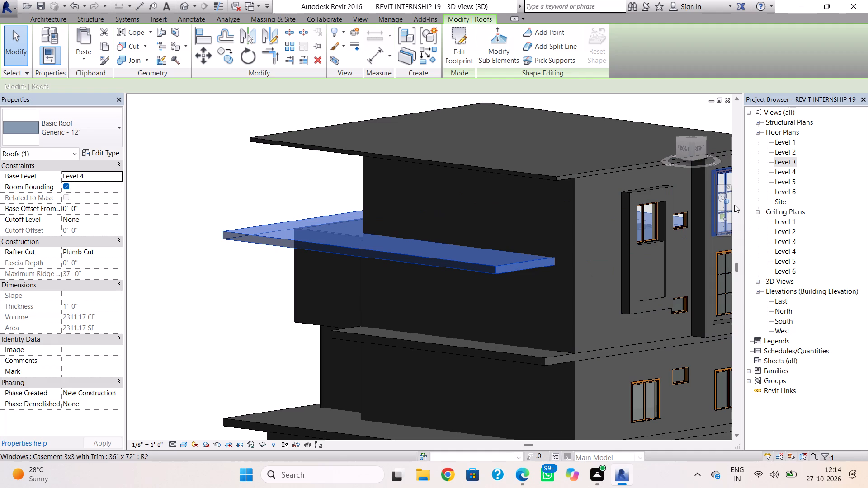
{"action": "double_click", "coordinate": [788, 171]}
{"action": "scroll", "coordinate": [496, 371], "scroll_direction": "down", "scroll_amount": 3}
{"action": "middle_click_drag", "start_coordinate": [496, 371], "coordinate": [495, 359]}
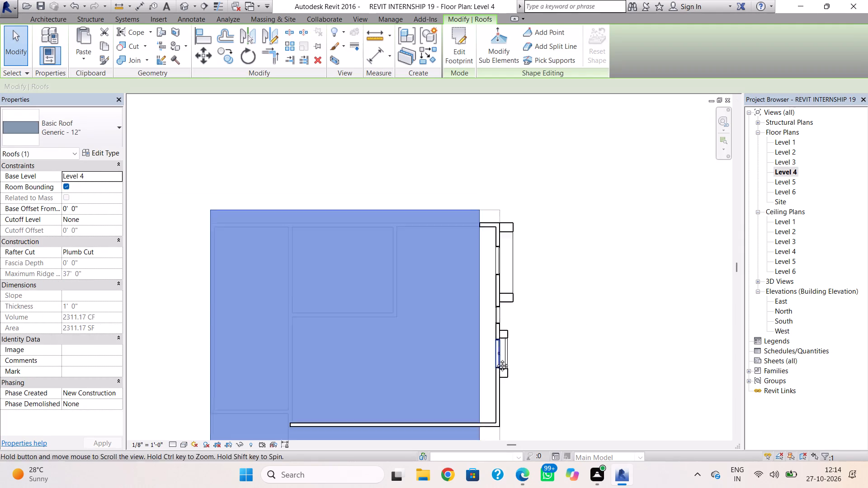
{"action": "middle_click_drag", "start_coordinate": [495, 359], "coordinate": [535, 262]}
{"action": "double_click", "coordinate": [478, 381]}
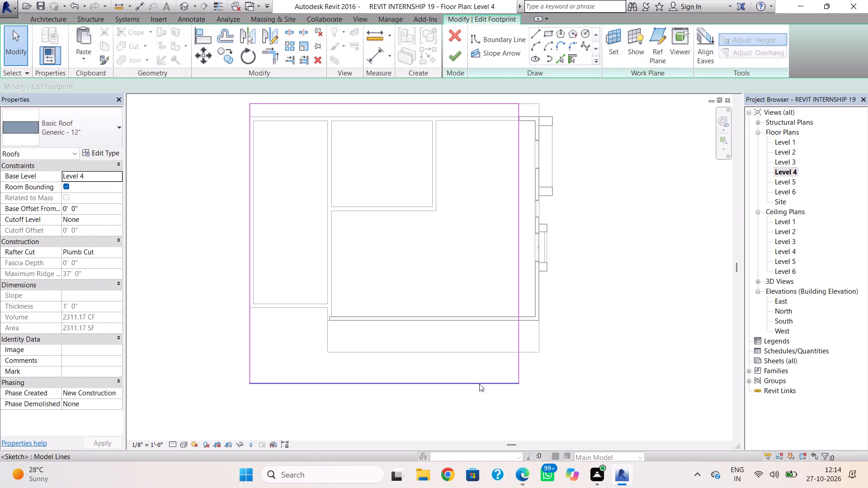
{"action": "left_click", "coordinate": [479, 384]}
{"action": "key", "text": "Up"}
{"action": "key", "text": "Up"}
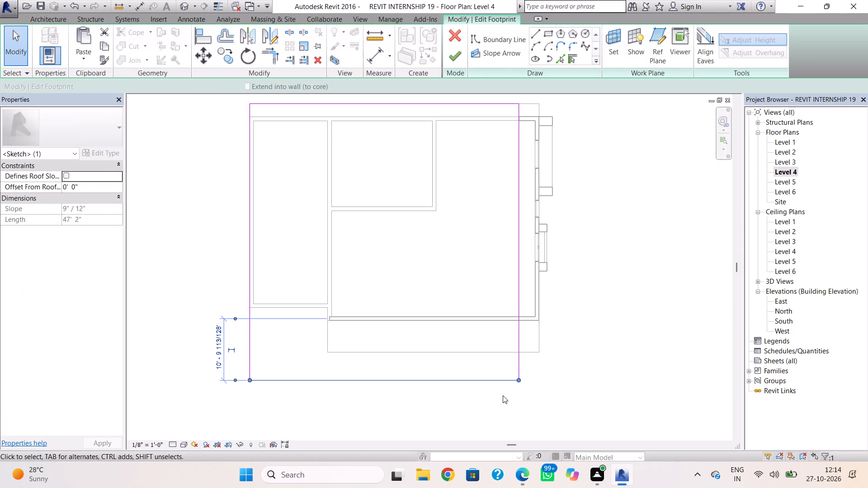
{"action": "key", "text": "Up"}
{"action": "key", "text": "Up"}
{"action": "key", "text": "Up"}
{"action": "key", "text": "Up"}
{"action": "key", "text": "Up"}
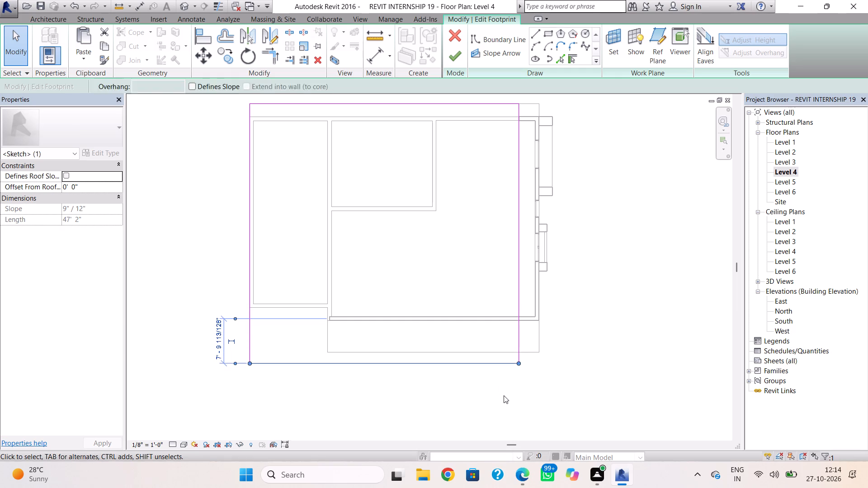
{"action": "key", "text": "Up"}
{"action": "key", "text": "Up"}
{"action": "key", "text": "Up"}
{"action": "key", "text": "Up"}
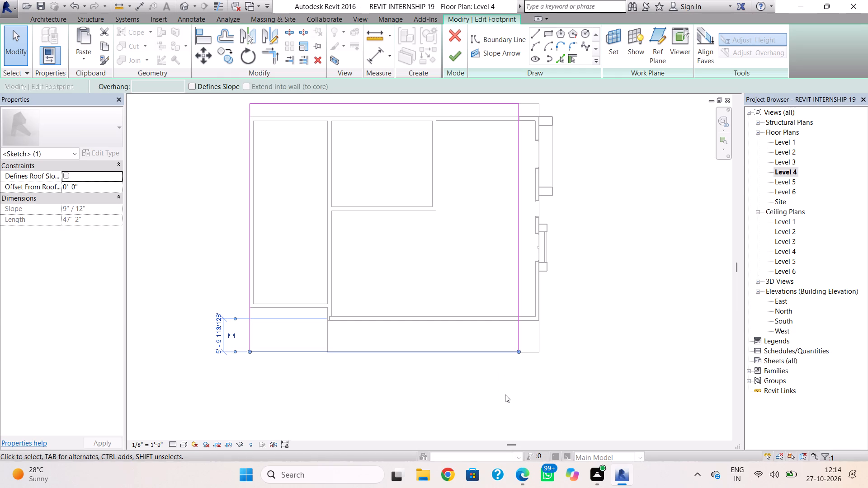
{"action": "left_click", "coordinate": [505, 394]}
{"action": "scroll", "coordinate": [507, 362], "scroll_direction": "up", "scroll_amount": 4}
{"action": "left_click", "coordinate": [512, 347]}
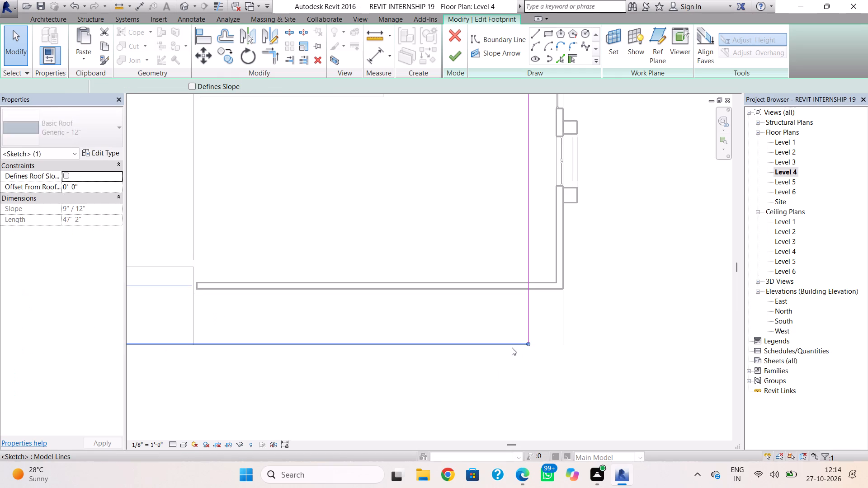
{"action": "scroll", "coordinate": [511, 347], "scroll_direction": "up", "scroll_amount": 7}
{"action": "key", "text": "Down"}
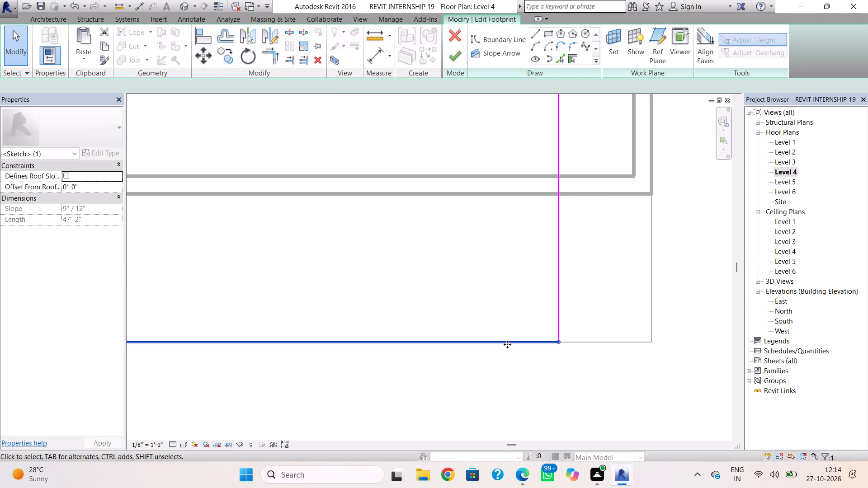
{"action": "left_click", "coordinate": [506, 358]}
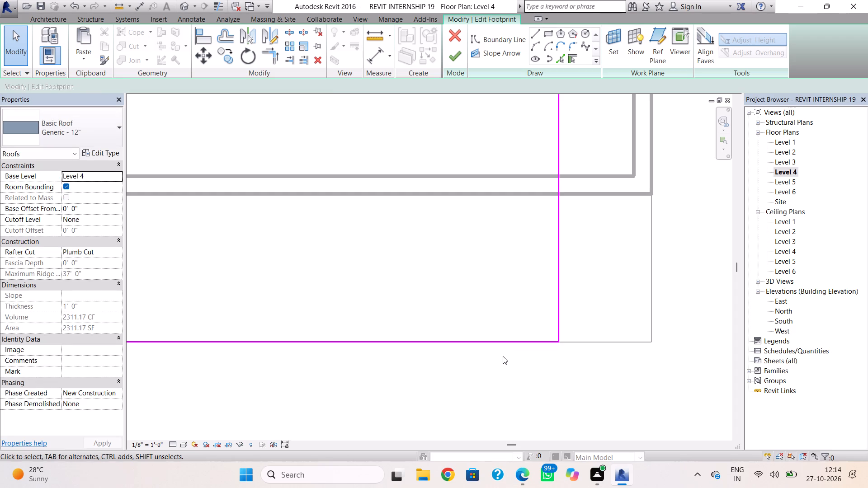
{"action": "left_click", "coordinate": [462, 61]}
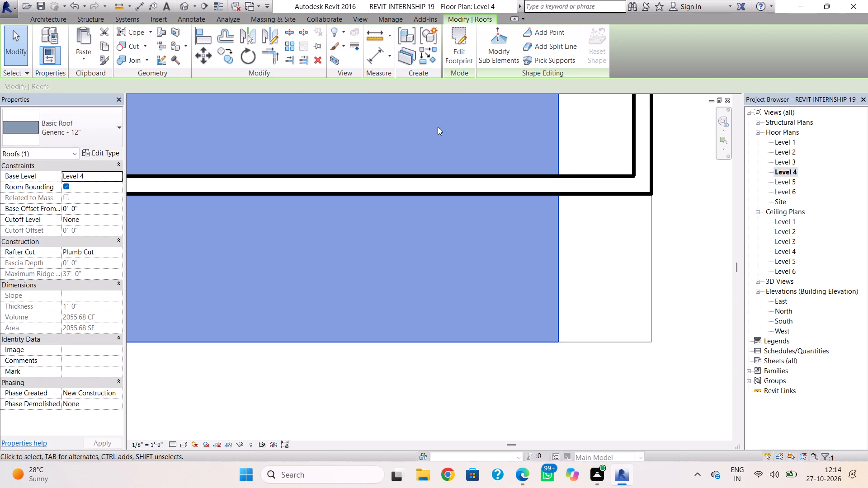
In the Level 4 roof footprint, draw notch boundary lines from the front edge about 8' 5" inward, then across to the west edge.
{"action": "left_click", "coordinate": [184, 9]}
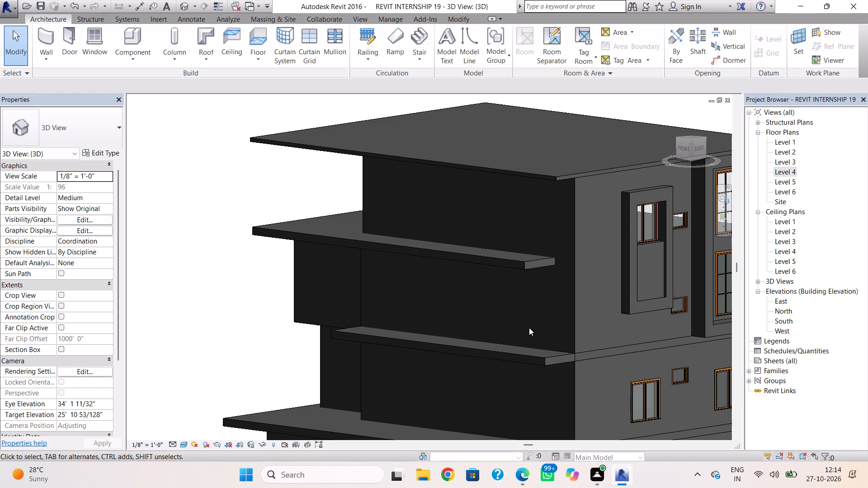
{"action": "right_click_drag", "start_coordinate": [410, 328], "coordinate": [499, 335], "text": "shift"}
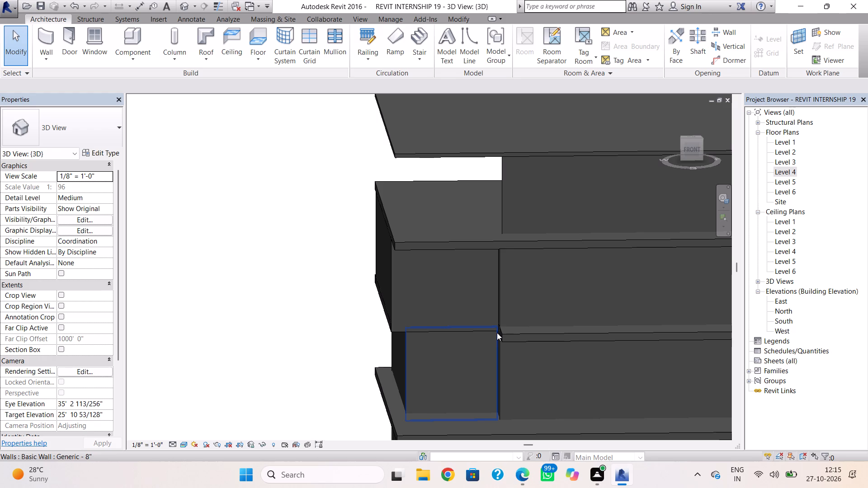
{"action": "left_click", "coordinate": [512, 337]}
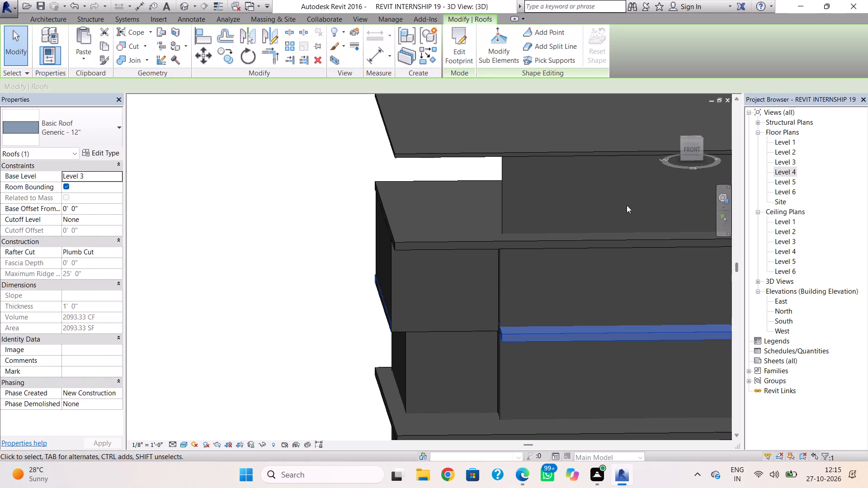
{"action": "double_click", "coordinate": [486, 244]}
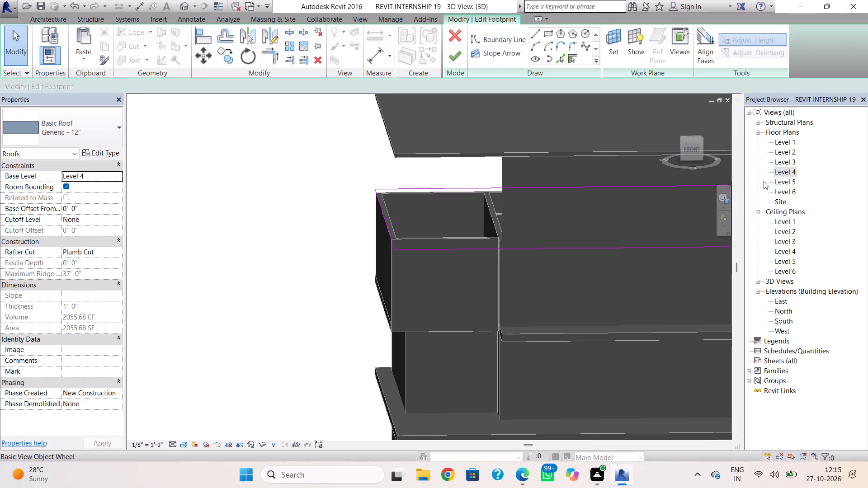
{"action": "double_click", "coordinate": [783, 174]}
{"action": "scroll", "coordinate": [522, 307], "scroll_direction": "down", "scroll_amount": 5}
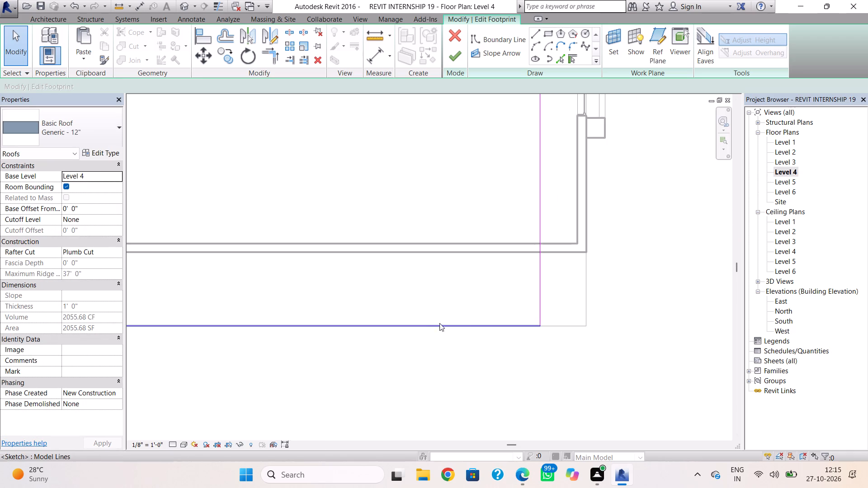
{"action": "scroll", "coordinate": [436, 324], "scroll_direction": "down", "scroll_amount": 2}
{"action": "middle_click_drag", "start_coordinate": [521, 326], "coordinate": [729, 324]}
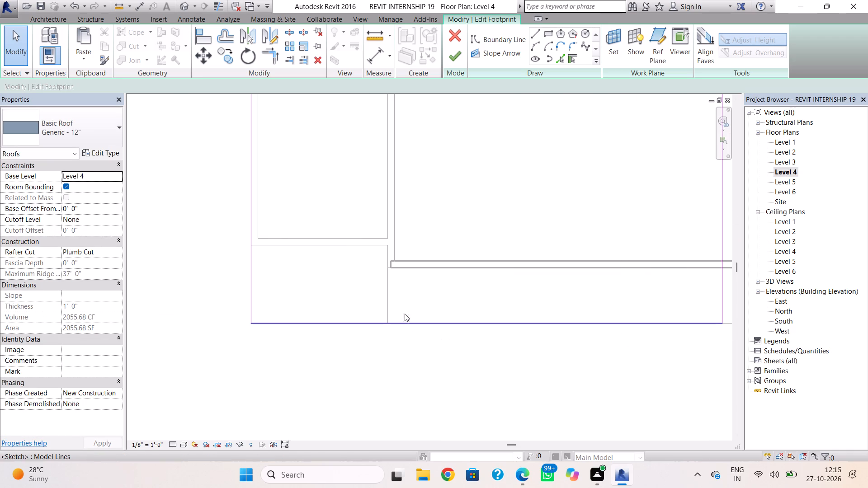
{"action": "left_click", "coordinate": [541, 38]}
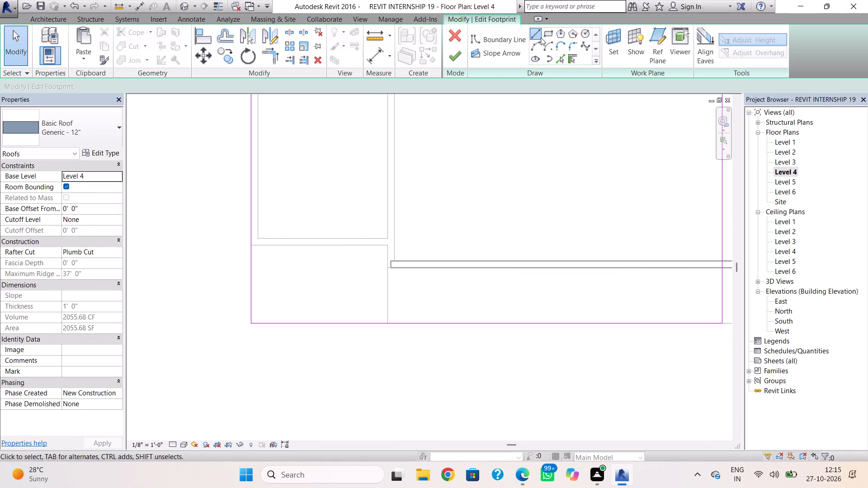
{"action": "scroll", "coordinate": [399, 319], "scroll_direction": "up", "scroll_amount": 5}
{"action": "left_click", "coordinate": [378, 328]}
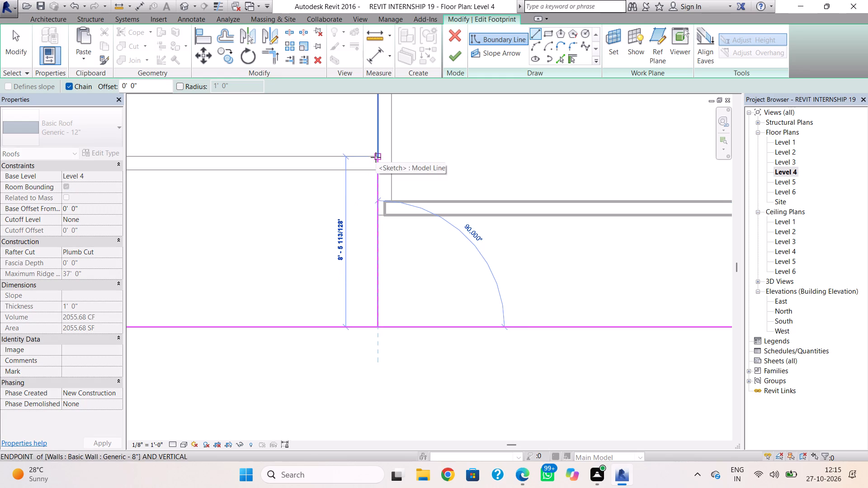
{"action": "scroll", "coordinate": [376, 157], "scroll_direction": "up", "scroll_amount": 3}
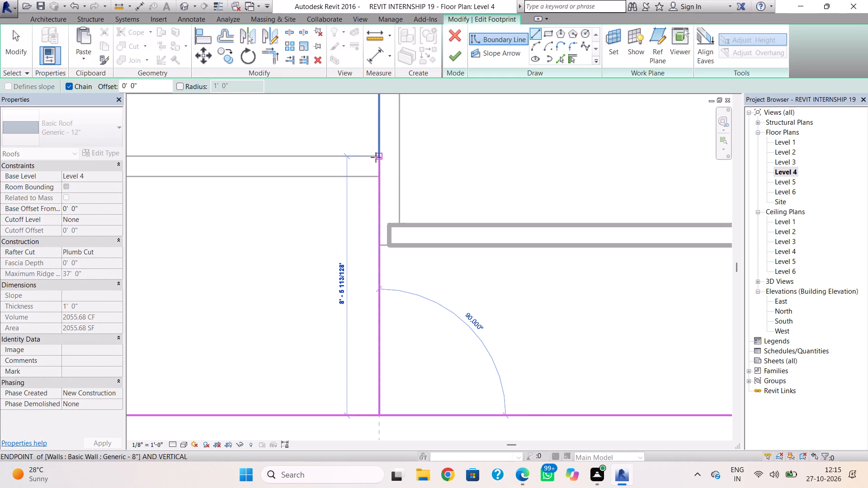
{"action": "left_click", "coordinate": [377, 155]}
{"action": "middle_click_drag", "start_coordinate": [318, 163], "coordinate": [342, 168]}
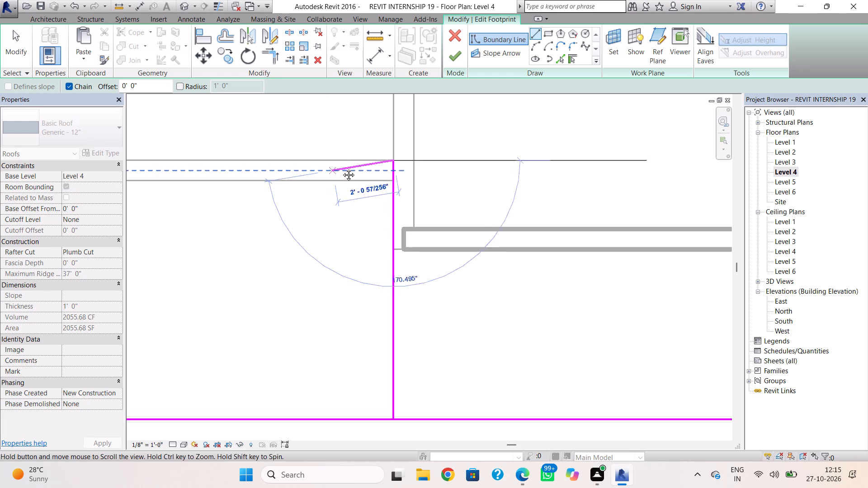
{"action": "middle_click_drag", "start_coordinate": [342, 168], "coordinate": [561, 170]}
{"action": "scroll", "coordinate": [538, 169], "scroll_direction": "down", "scroll_amount": 1}
{"action": "scroll", "coordinate": [274, 166], "scroll_direction": "down", "scroll_amount": 2}
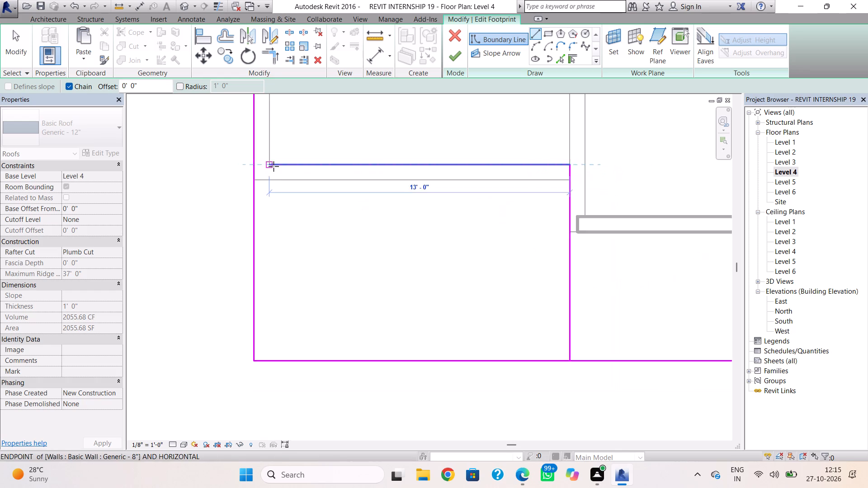
{"action": "middle_click_drag", "start_coordinate": [274, 166], "coordinate": [267, 220]}
{"action": "left_click", "coordinate": [253, 217]}
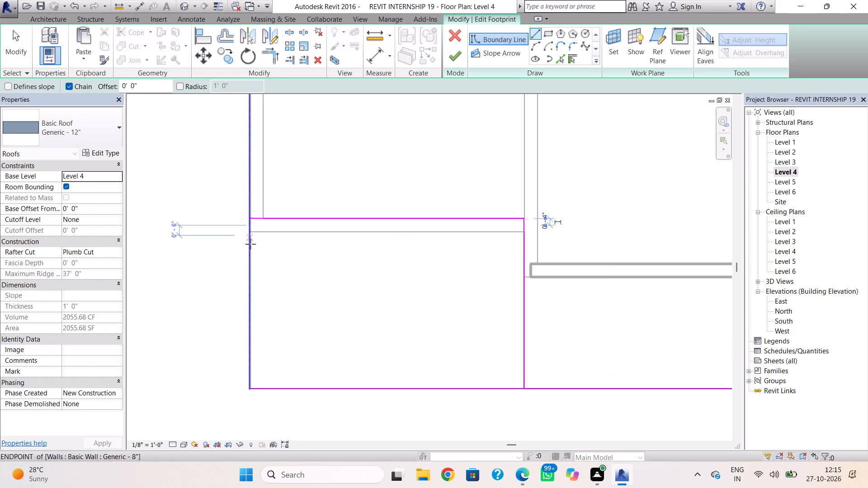
{"action": "key", "text": "Escape"}
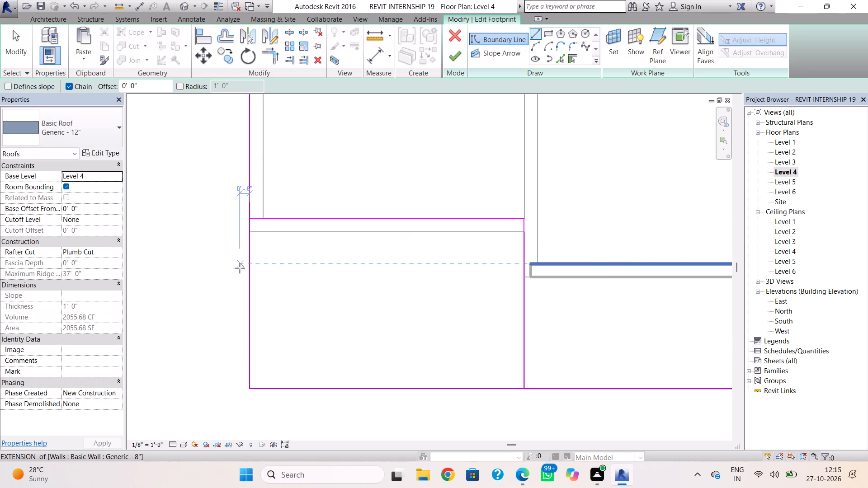
{"action": "key", "text": "Escape"}
Shorten the Level 4 roof footprint's west and front edges to meet the notch lines, and finish the footprint.
{"action": "left_click", "coordinate": [245, 278]}
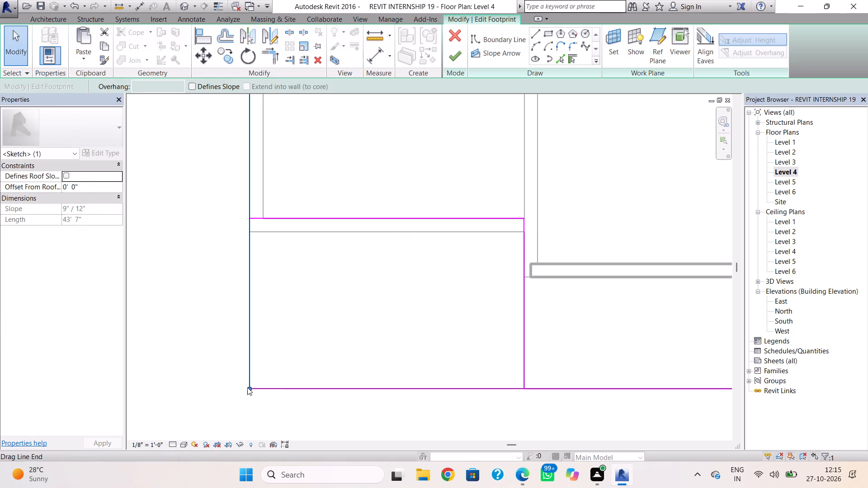
{"action": "left_click_drag", "start_coordinate": [247, 387], "coordinate": [248, 218]}
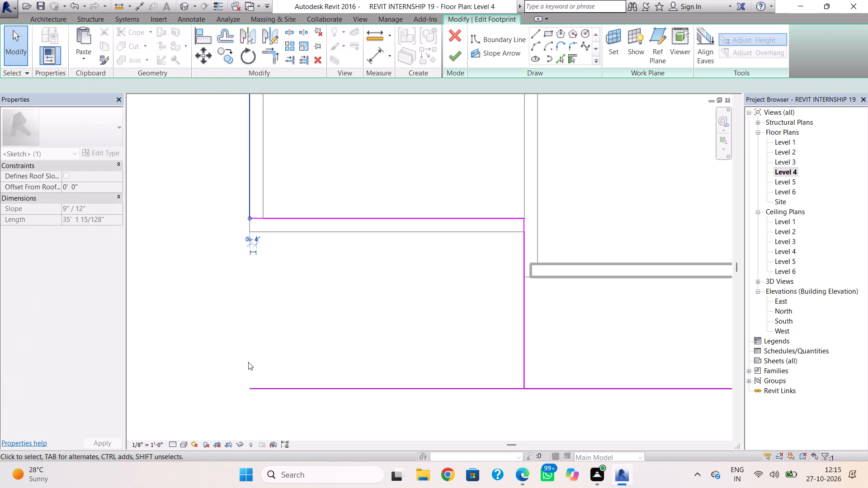
{"action": "left_click_drag", "start_coordinate": [251, 387], "coordinate": [274, 390]}
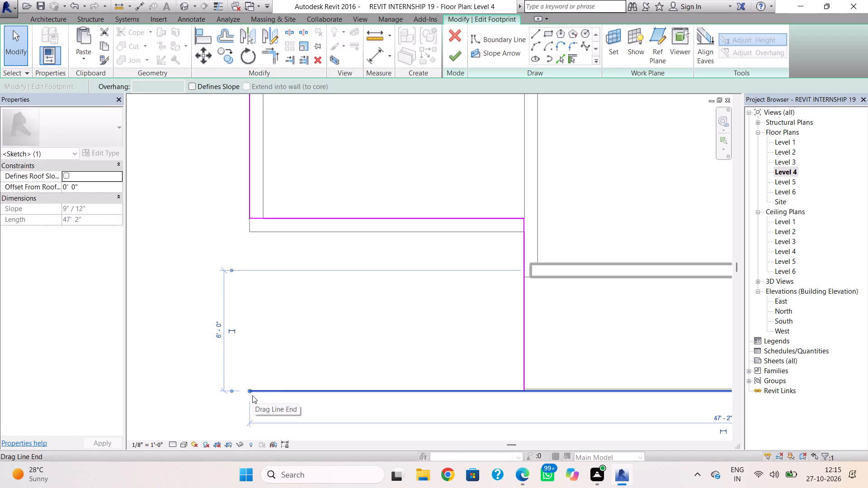
{"action": "key", "text": "ctrl+z"}
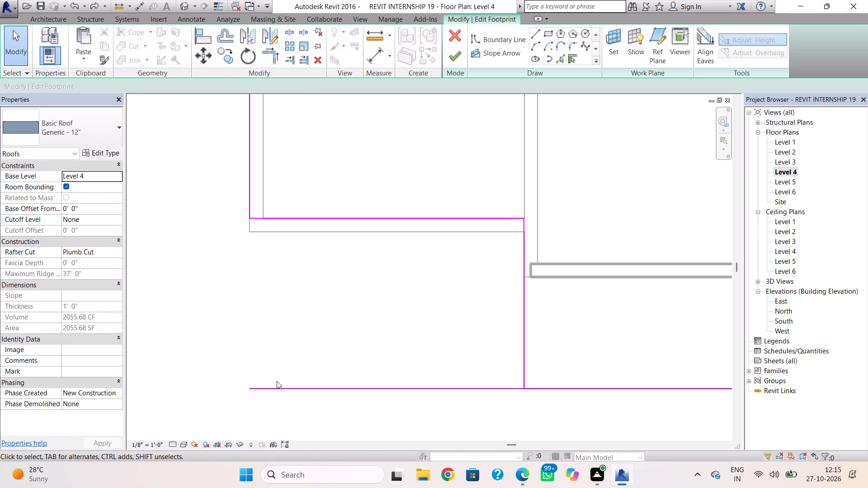
{"action": "left_click", "coordinate": [274, 391]}
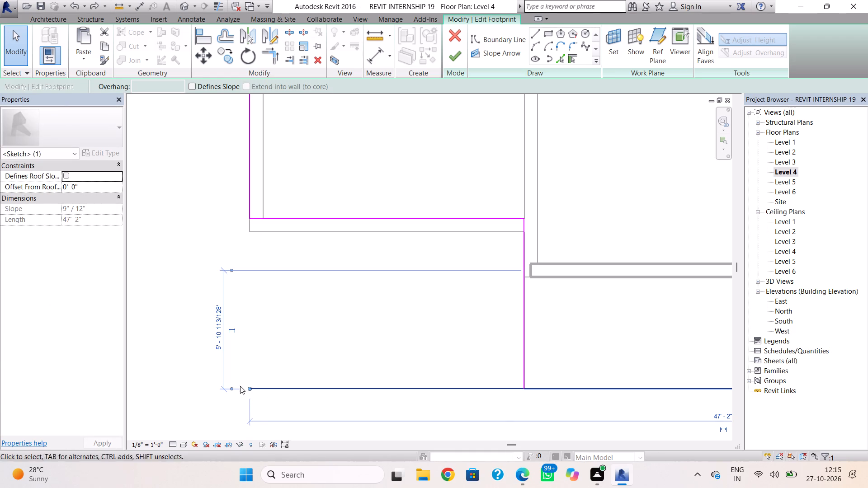
{"action": "left_click_drag", "start_coordinate": [247, 388], "coordinate": [511, 389]}
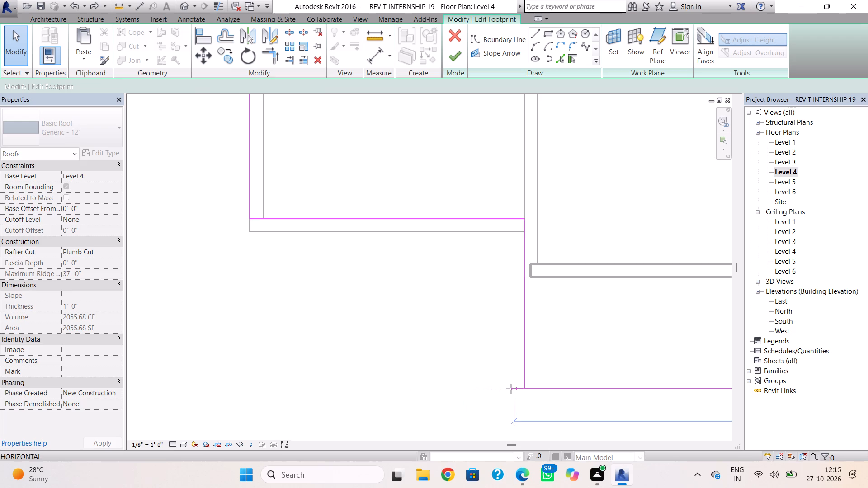
{"action": "left_click_drag", "start_coordinate": [511, 389], "coordinate": [527, 389]}
{"action": "left_click", "coordinate": [546, 381]}
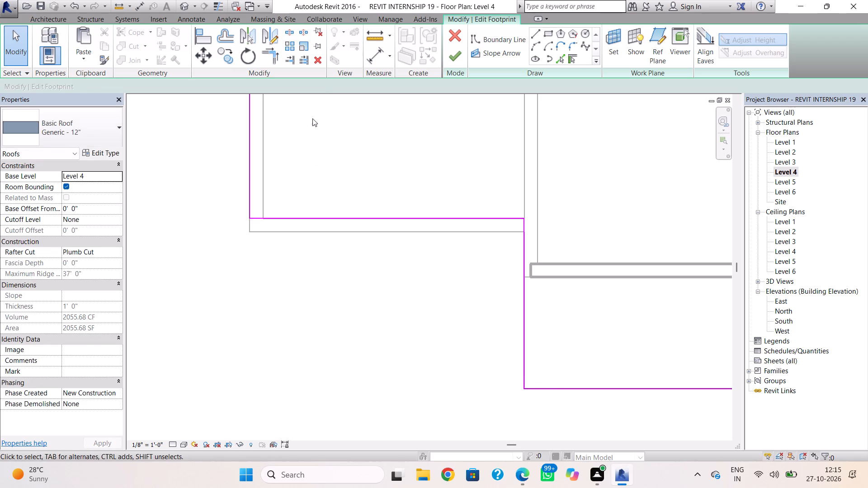
{"action": "left_click", "coordinate": [454, 59]}
{"action": "left_click", "coordinate": [793, 447]}
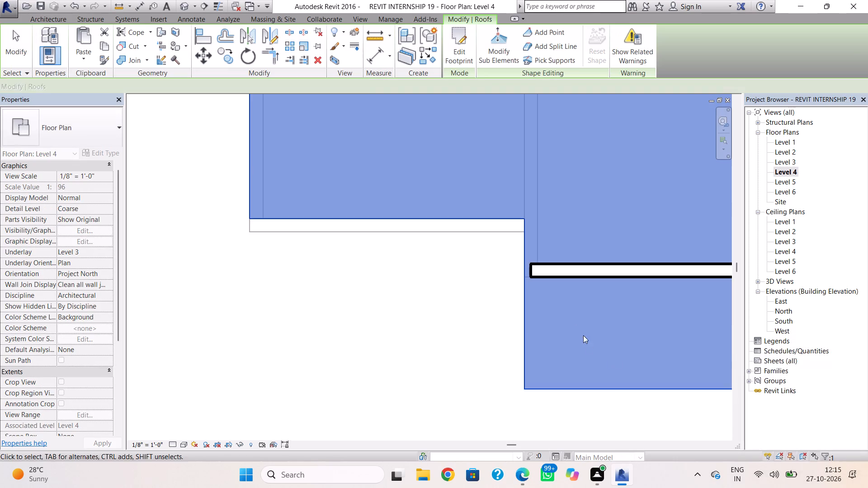
Extend the west end of the Level 4 front wall to the roof's notch edge, fine-tuning it with a slight eastward nudge.
{"action": "left_click", "coordinate": [536, 267]}
{"action": "scroll", "coordinate": [531, 269], "scroll_direction": "up", "scroll_amount": 5}
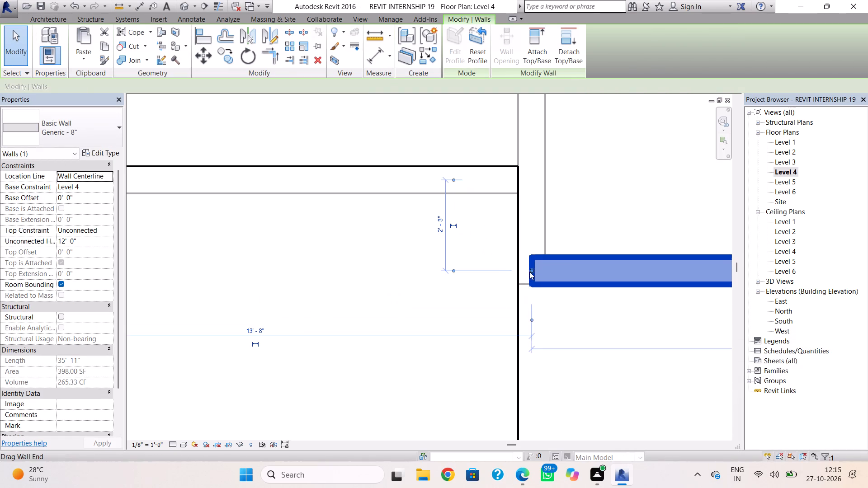
{"action": "left_click_drag", "start_coordinate": [530, 272], "coordinate": [519, 272]}
{"action": "left_click", "coordinate": [474, 279]}
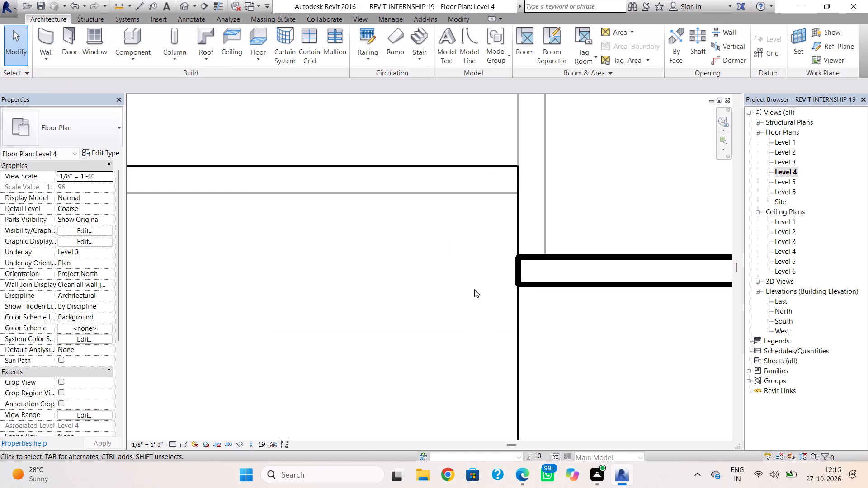
{"action": "left_click", "coordinate": [514, 271]}
{"action": "left_click", "coordinate": [518, 271]}
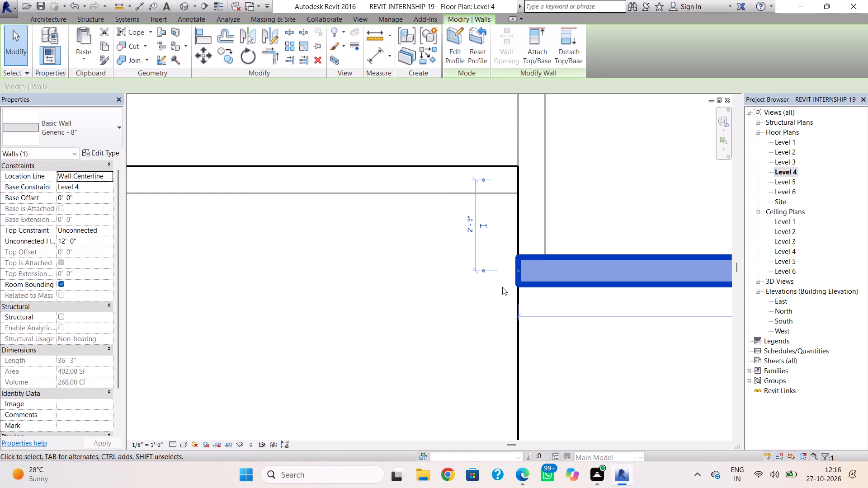
{"action": "key", "text": "Right"}
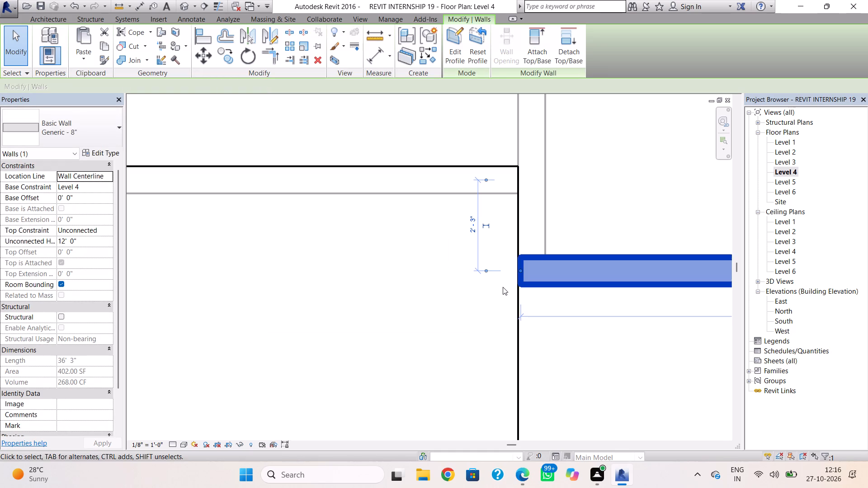
{"action": "left_click", "coordinate": [441, 313]}
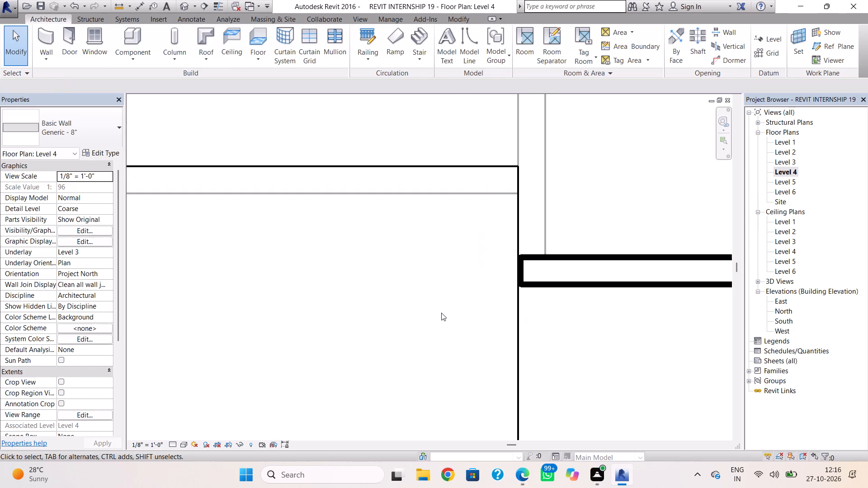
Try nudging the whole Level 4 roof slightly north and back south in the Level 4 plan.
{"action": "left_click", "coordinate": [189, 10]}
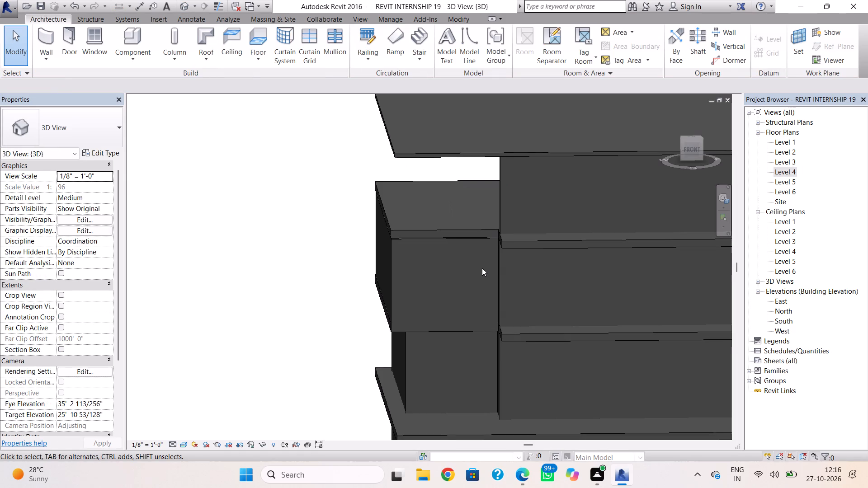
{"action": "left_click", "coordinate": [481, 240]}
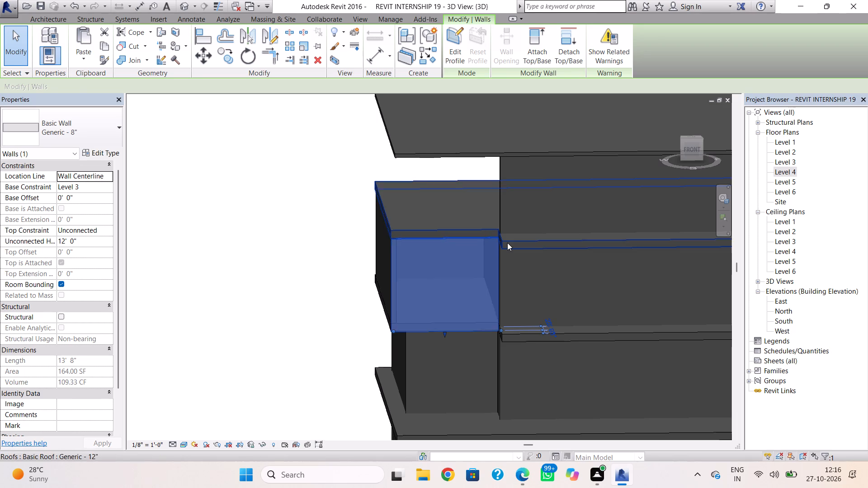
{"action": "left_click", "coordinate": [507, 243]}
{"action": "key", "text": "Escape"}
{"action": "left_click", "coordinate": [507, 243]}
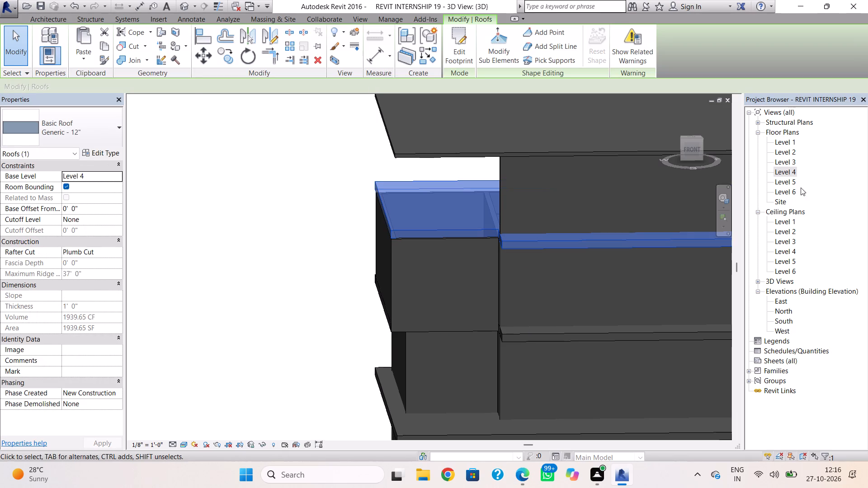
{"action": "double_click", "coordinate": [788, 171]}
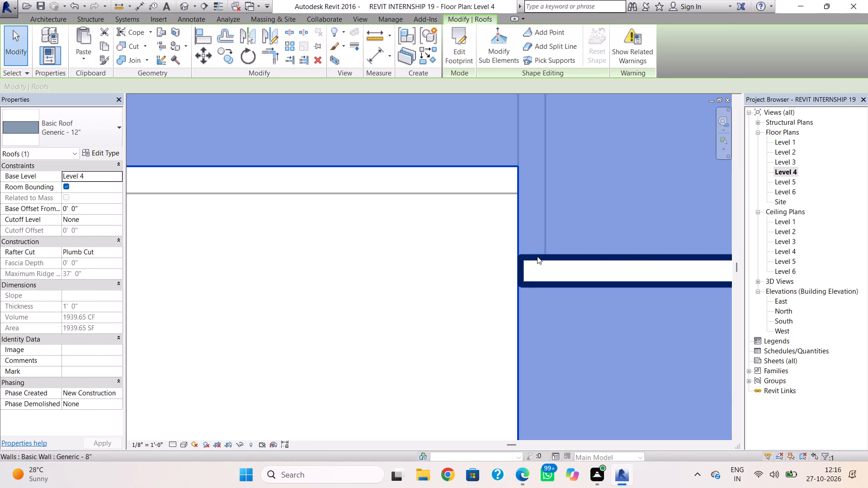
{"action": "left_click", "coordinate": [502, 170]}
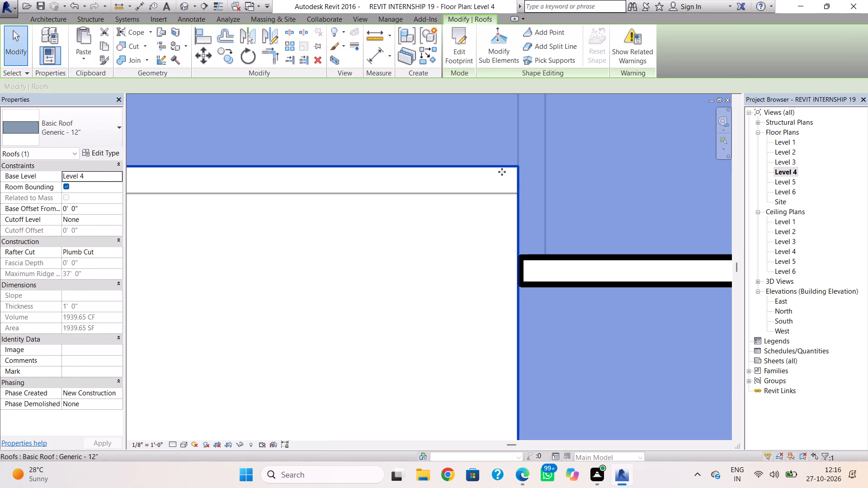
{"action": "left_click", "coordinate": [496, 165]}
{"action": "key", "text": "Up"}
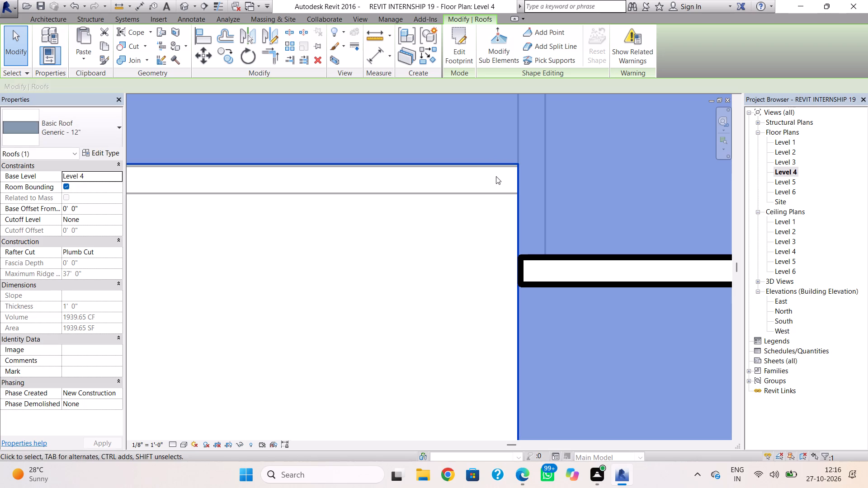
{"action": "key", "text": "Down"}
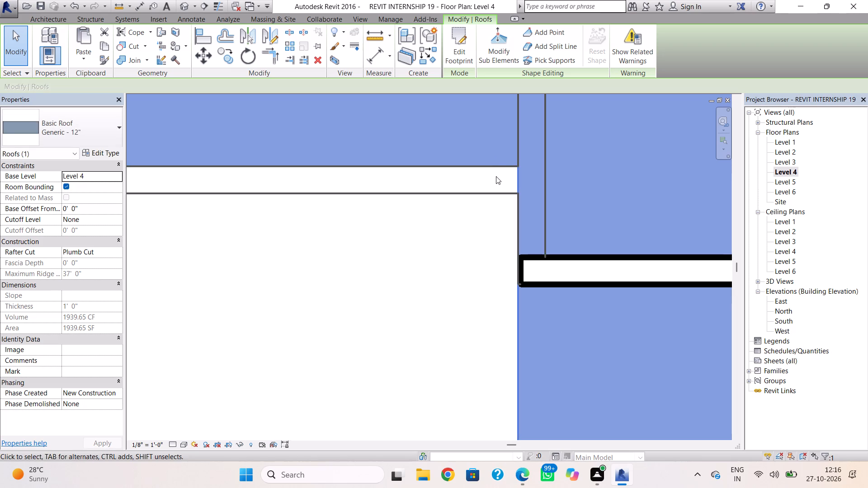
In the Level 4 roof footprint, nudge the notch's inner edge north to 4 1/2" from the bay wall's centreline and finish the footprint.
{"action": "double_click", "coordinate": [495, 164]}
{"action": "left_click", "coordinate": [495, 166]}
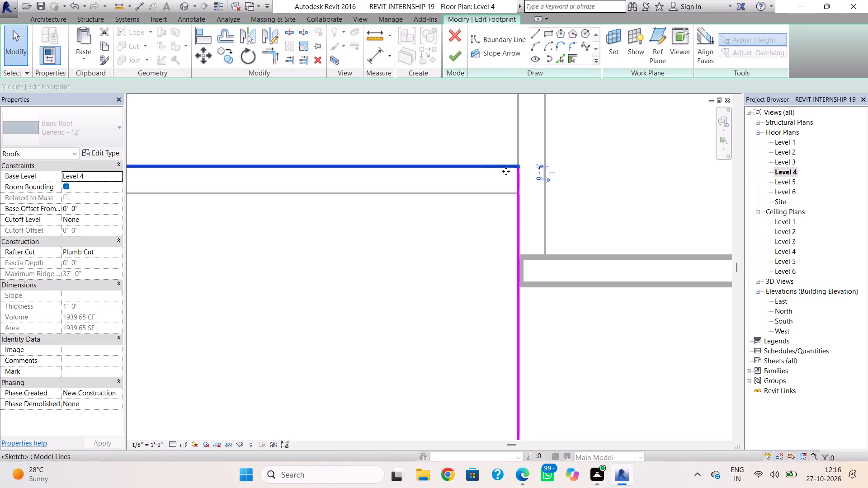
{"action": "scroll", "coordinate": [493, 175], "scroll_direction": "up", "scroll_amount": 3}
{"action": "scroll", "coordinate": [493, 175], "scroll_direction": "down", "scroll_amount": 7}
{"action": "middle_click_drag", "start_coordinate": [500, 181], "coordinate": [505, 181]}
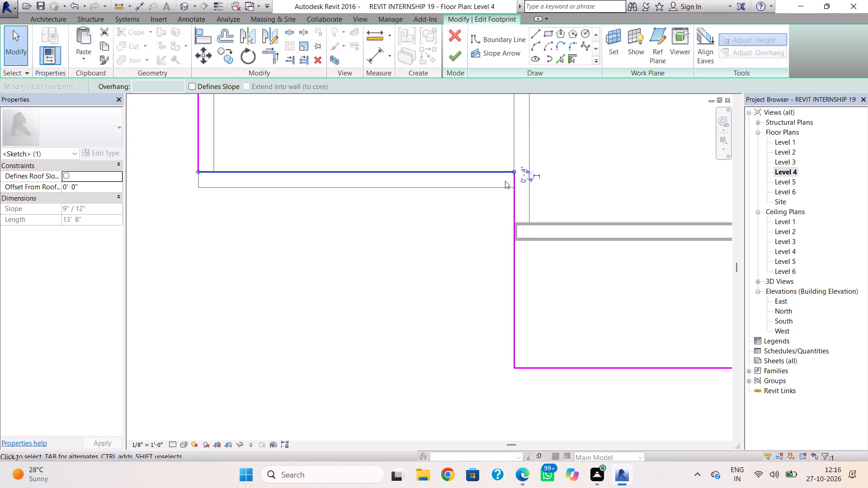
{"action": "key", "text": "Up"}
{"action": "scroll", "coordinate": [492, 175], "scroll_direction": "up", "scroll_amount": 2}
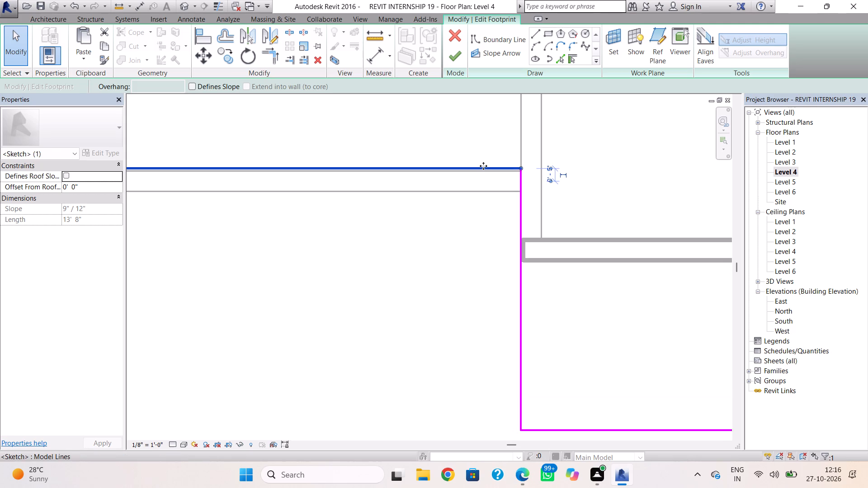
{"action": "key", "text": "Down"}
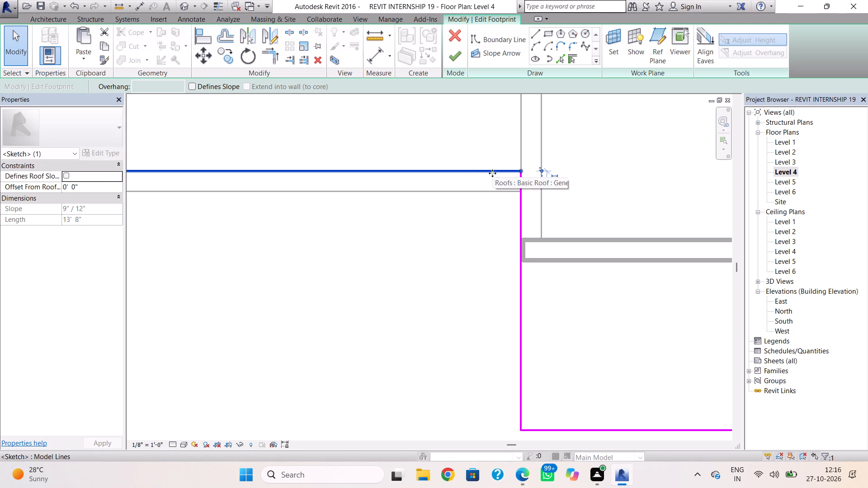
{"action": "left_click", "coordinate": [492, 173]}
{"action": "scroll", "coordinate": [493, 174], "scroll_direction": "up", "scroll_amount": 10}
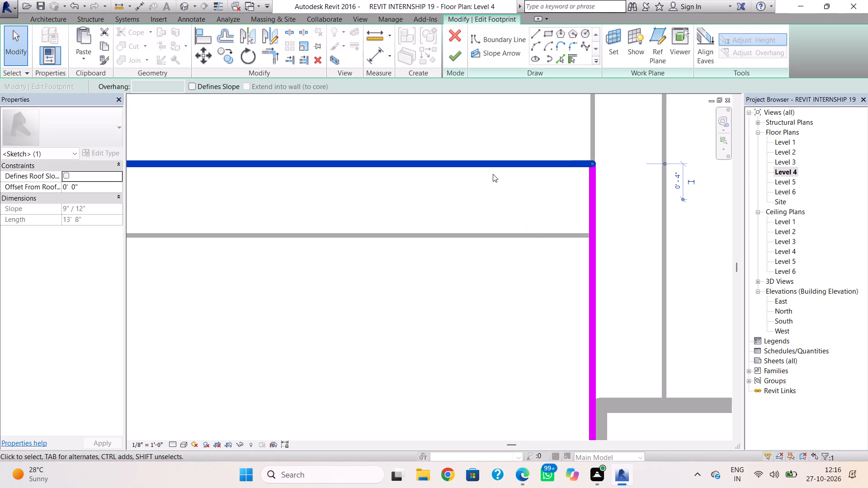
{"action": "key", "text": "Up"}
{"action": "key", "text": "Up"}
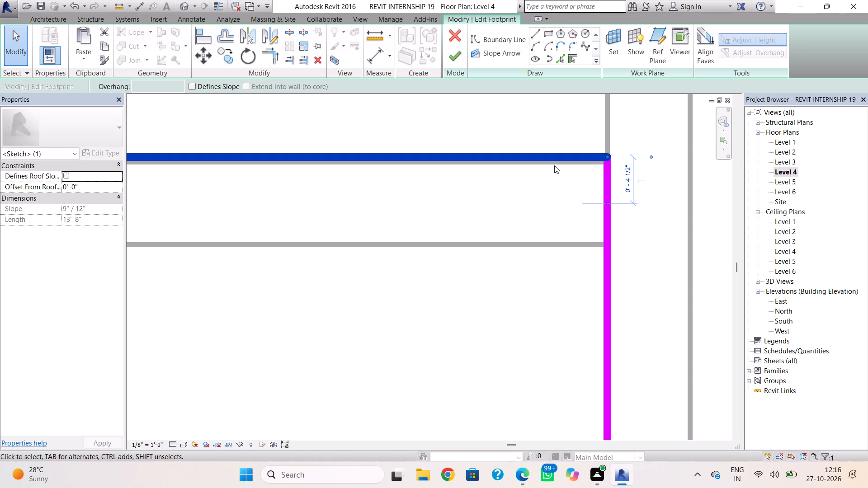
{"action": "key", "text": "Up"}
{"action": "key", "text": "Down"}
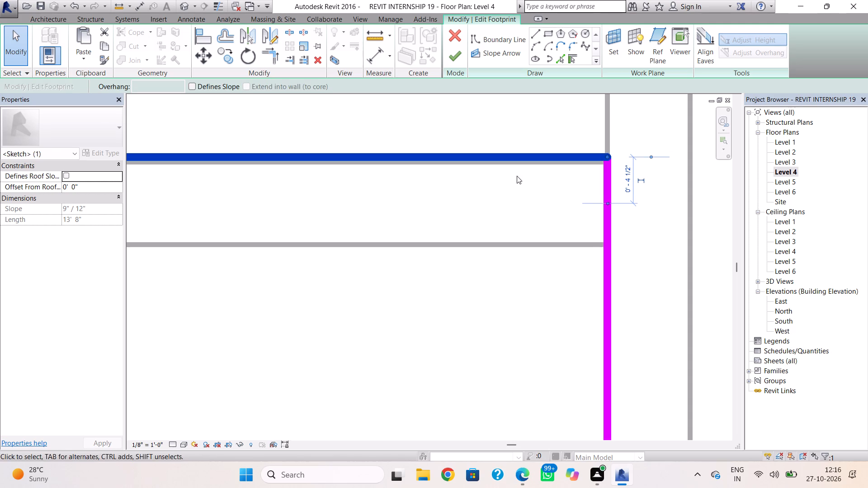
{"action": "left_click", "coordinate": [456, 53]}
Examine in 3D how the notched Level 4 roof meets the top of the front bay wall.
{"action": "scroll", "coordinate": [451, 216], "scroll_direction": "down", "scroll_amount": 4}
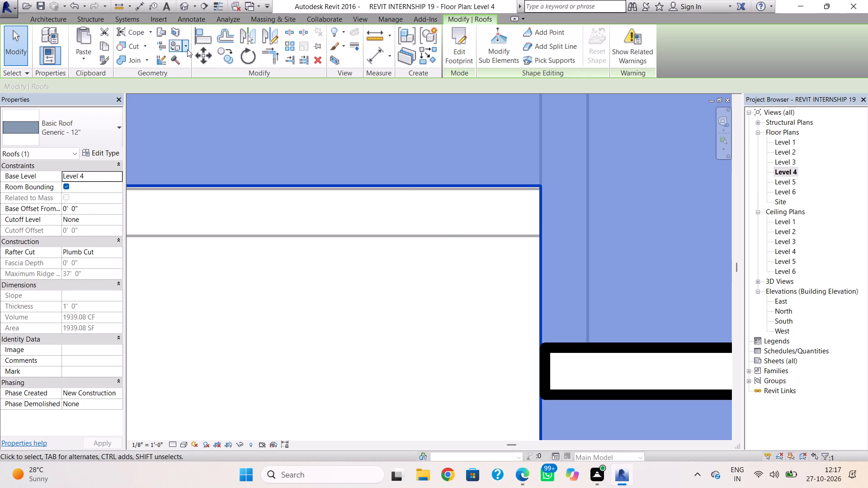
{"action": "left_click", "coordinate": [186, 8]}
{"action": "left_click", "coordinate": [431, 244]}
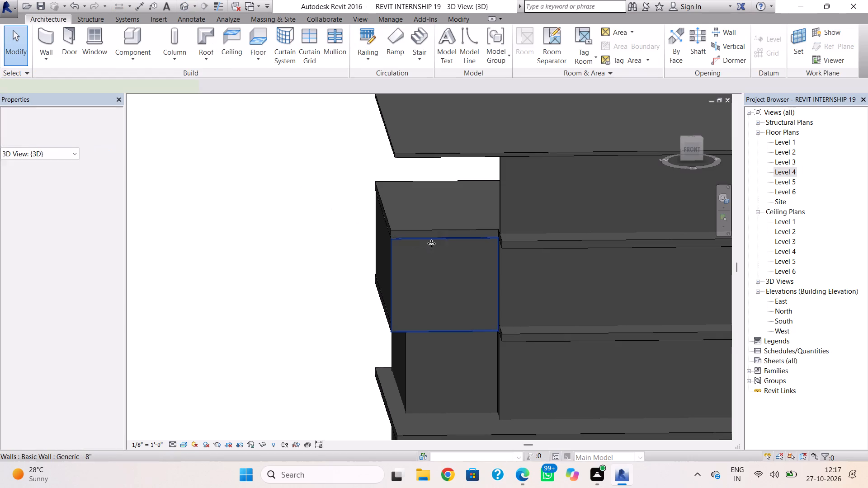
{"action": "scroll", "coordinate": [432, 251], "scroll_direction": "up", "scroll_amount": 3}
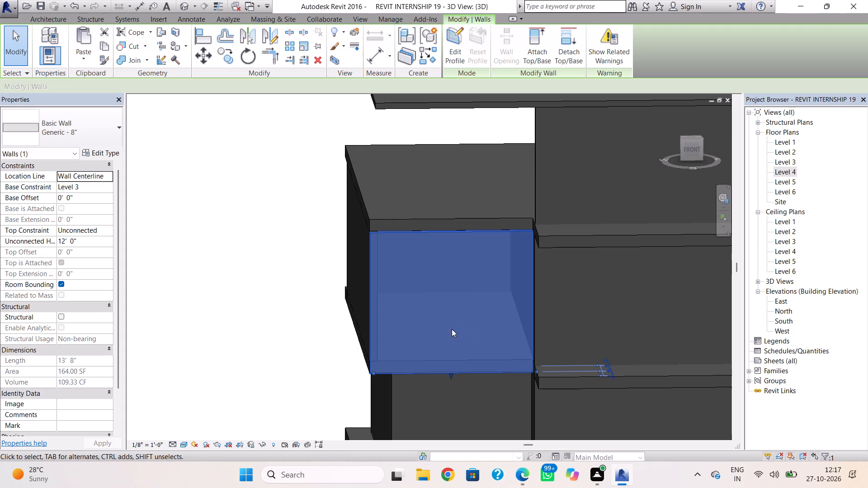
{"action": "right_click_drag", "start_coordinate": [435, 326], "coordinate": [561, 376], "text": "shift"}
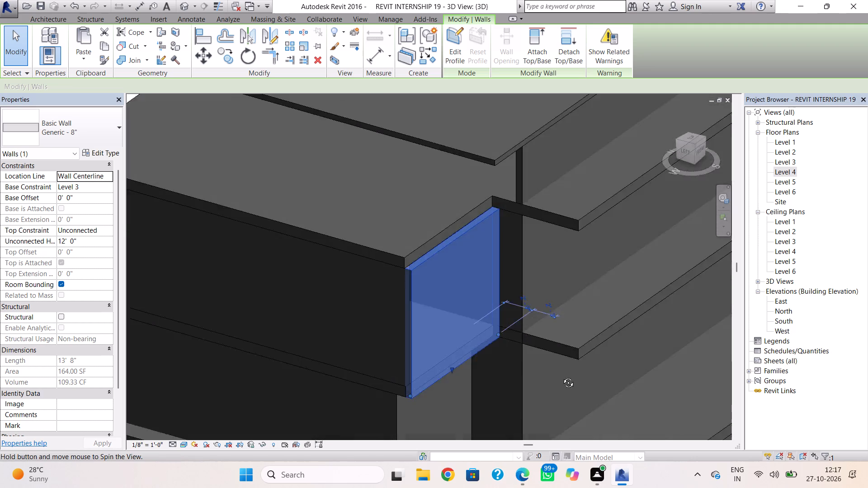
{"action": "right_click_drag", "start_coordinate": [561, 376], "coordinate": [567, 374], "text": "shift"}
{"action": "right_click_drag", "start_coordinate": [546, 373], "coordinate": [541, 373], "text": "shift"}
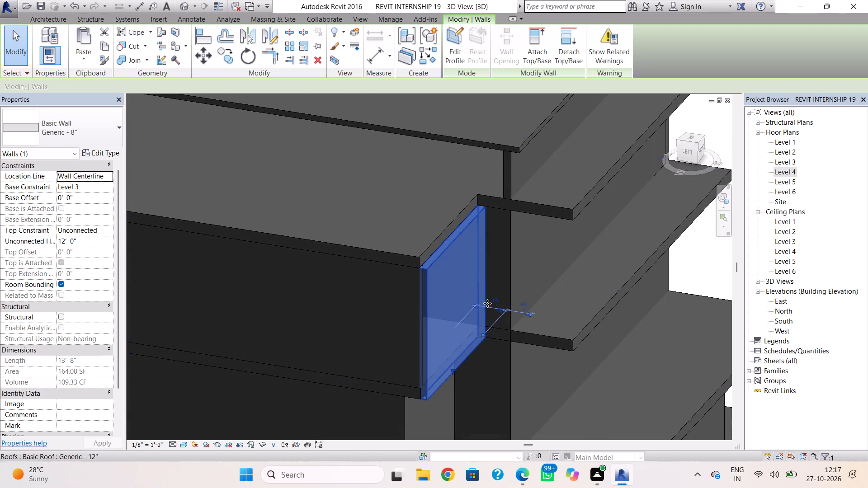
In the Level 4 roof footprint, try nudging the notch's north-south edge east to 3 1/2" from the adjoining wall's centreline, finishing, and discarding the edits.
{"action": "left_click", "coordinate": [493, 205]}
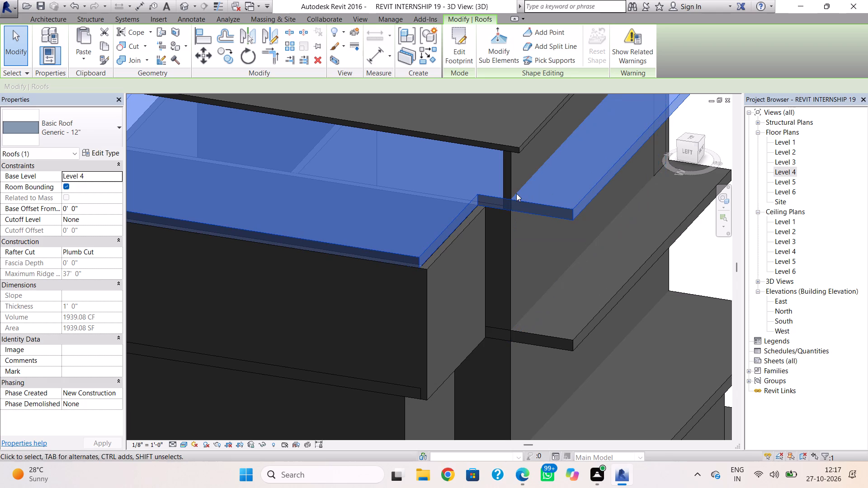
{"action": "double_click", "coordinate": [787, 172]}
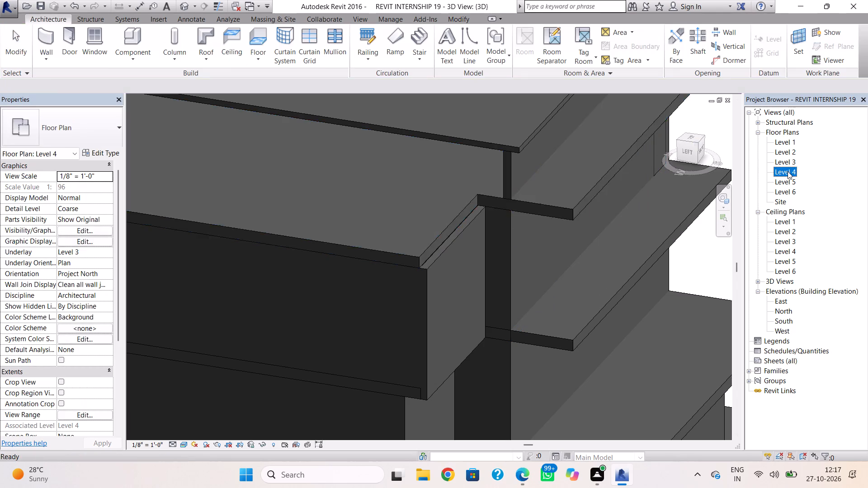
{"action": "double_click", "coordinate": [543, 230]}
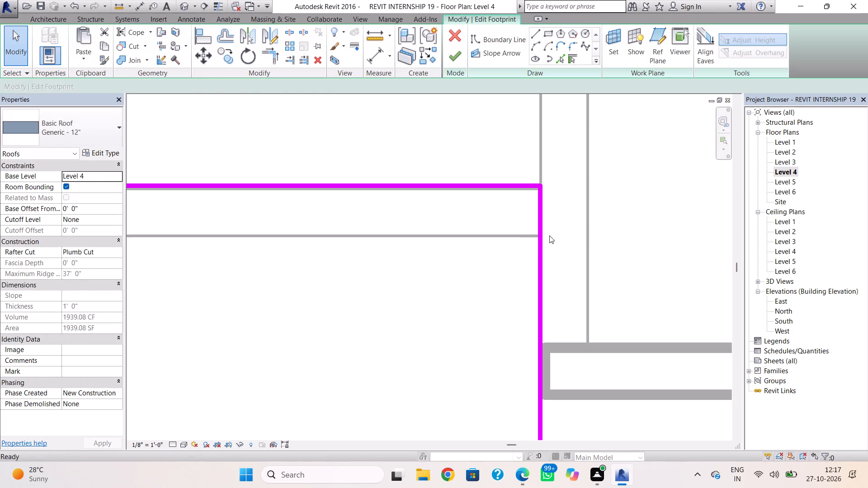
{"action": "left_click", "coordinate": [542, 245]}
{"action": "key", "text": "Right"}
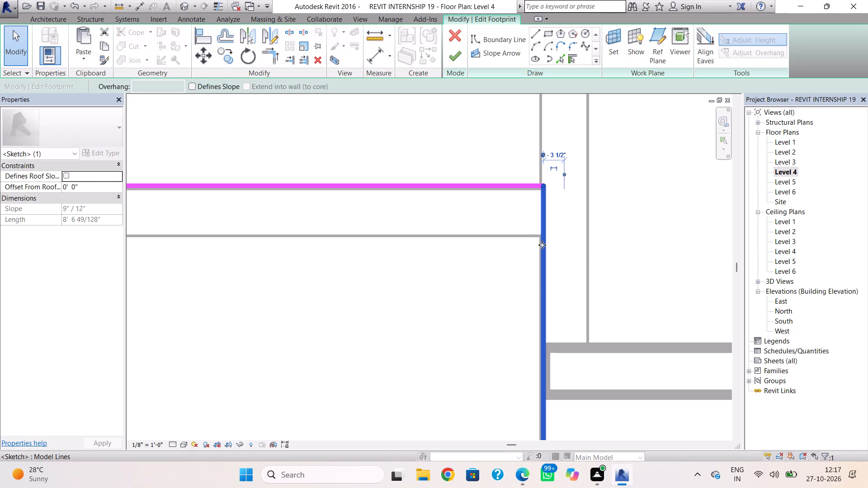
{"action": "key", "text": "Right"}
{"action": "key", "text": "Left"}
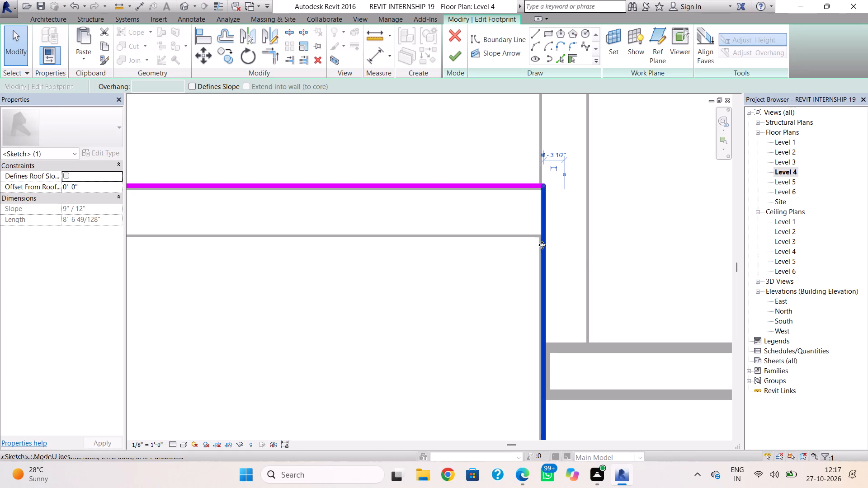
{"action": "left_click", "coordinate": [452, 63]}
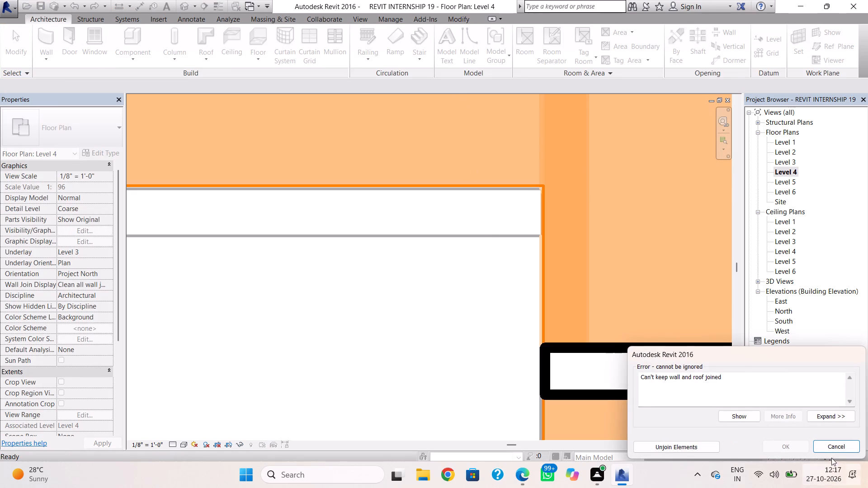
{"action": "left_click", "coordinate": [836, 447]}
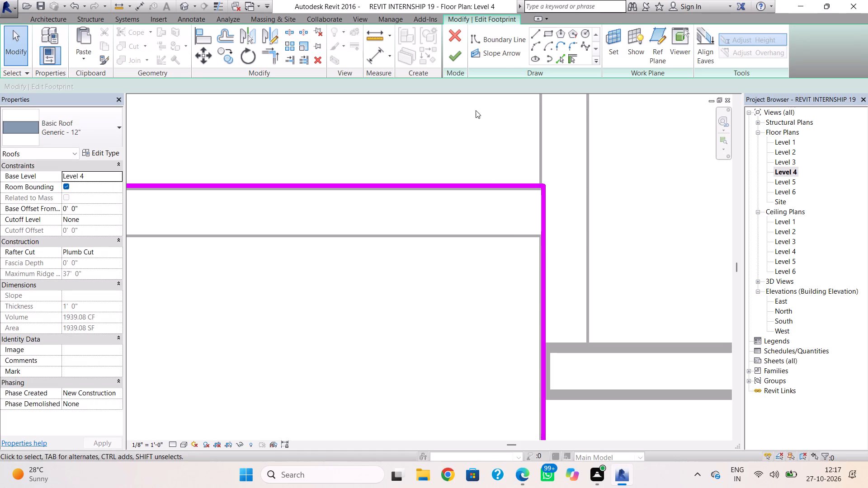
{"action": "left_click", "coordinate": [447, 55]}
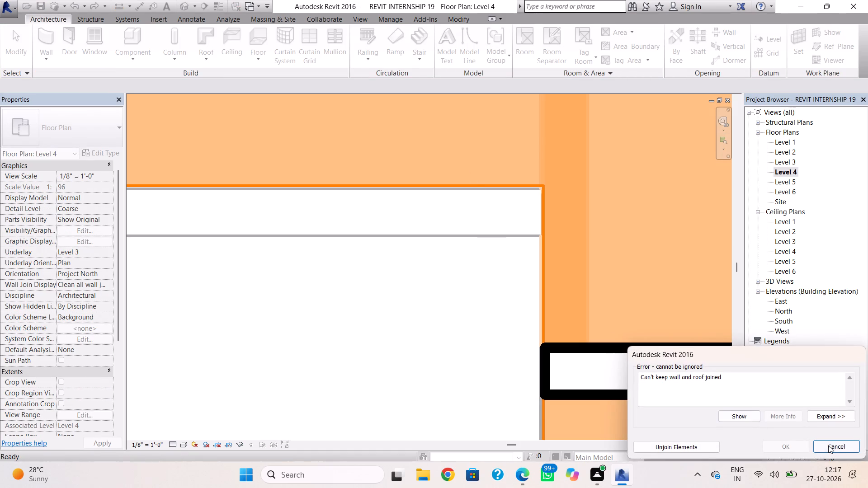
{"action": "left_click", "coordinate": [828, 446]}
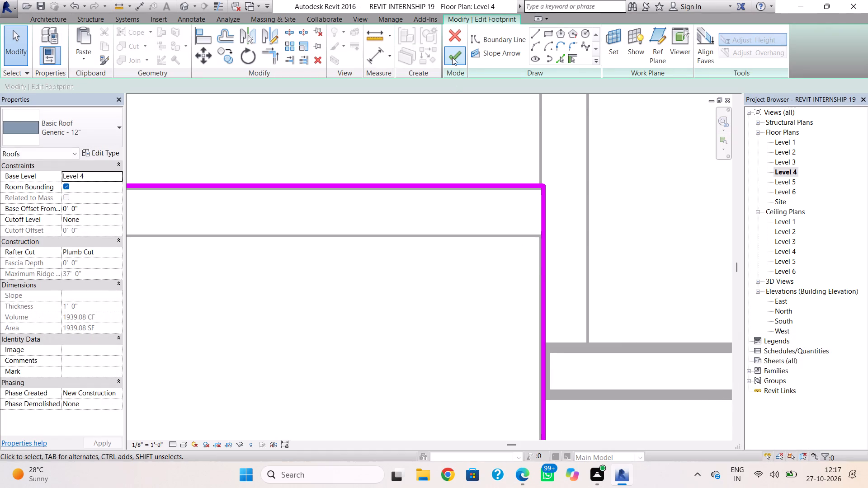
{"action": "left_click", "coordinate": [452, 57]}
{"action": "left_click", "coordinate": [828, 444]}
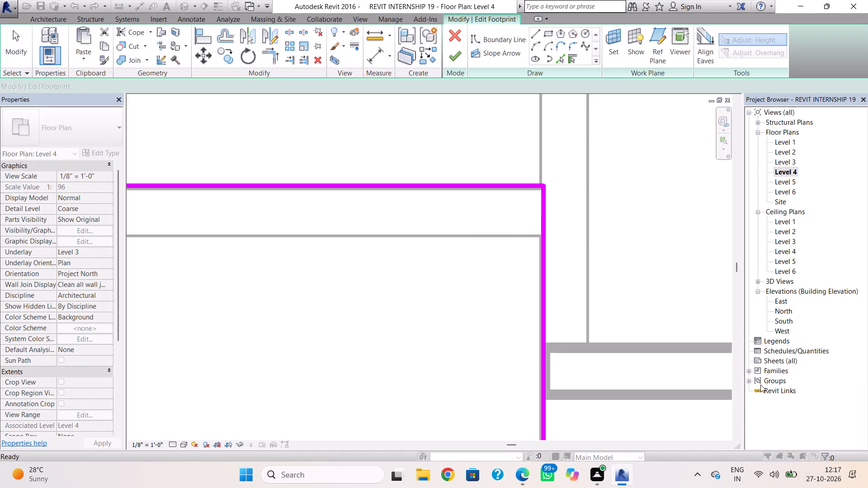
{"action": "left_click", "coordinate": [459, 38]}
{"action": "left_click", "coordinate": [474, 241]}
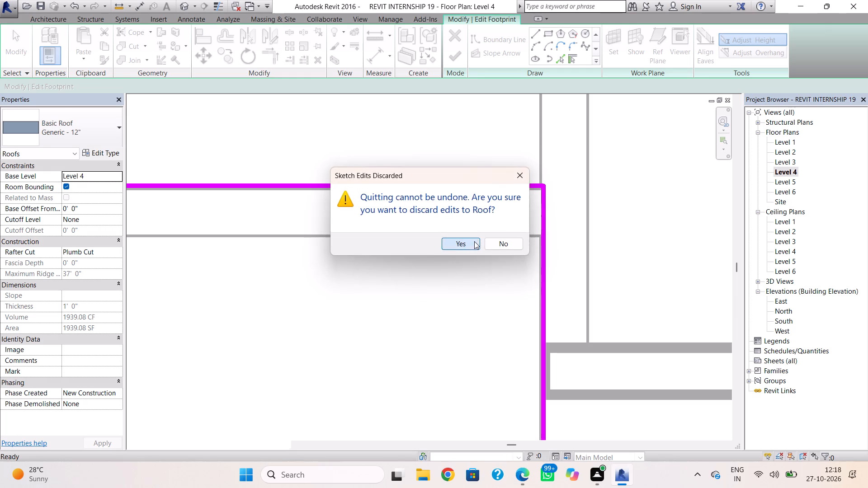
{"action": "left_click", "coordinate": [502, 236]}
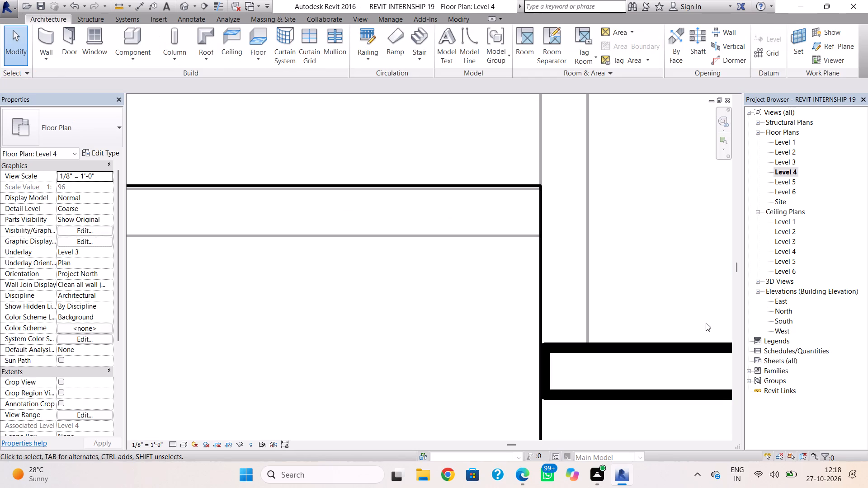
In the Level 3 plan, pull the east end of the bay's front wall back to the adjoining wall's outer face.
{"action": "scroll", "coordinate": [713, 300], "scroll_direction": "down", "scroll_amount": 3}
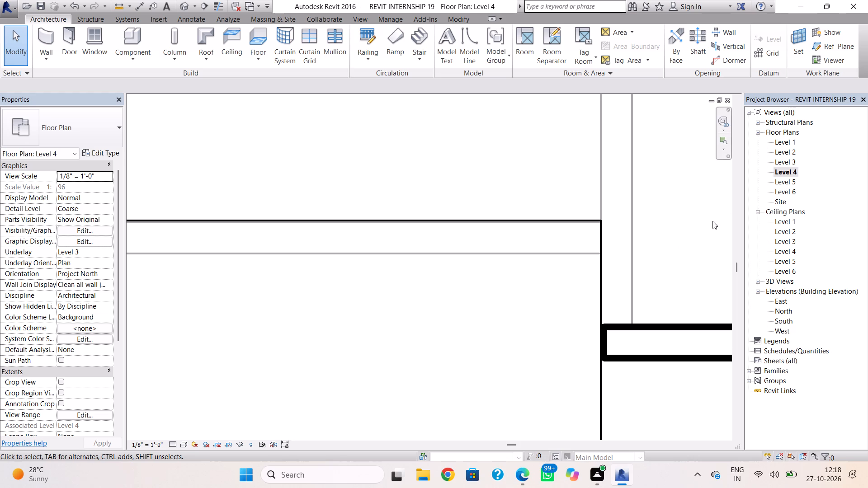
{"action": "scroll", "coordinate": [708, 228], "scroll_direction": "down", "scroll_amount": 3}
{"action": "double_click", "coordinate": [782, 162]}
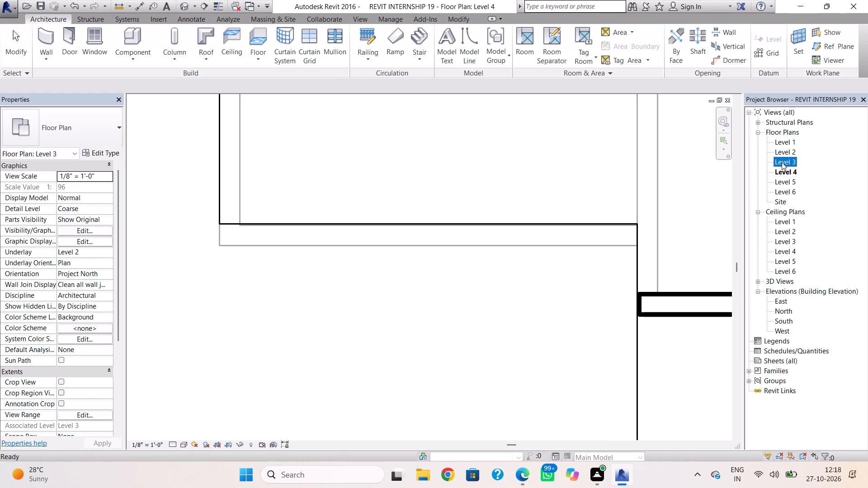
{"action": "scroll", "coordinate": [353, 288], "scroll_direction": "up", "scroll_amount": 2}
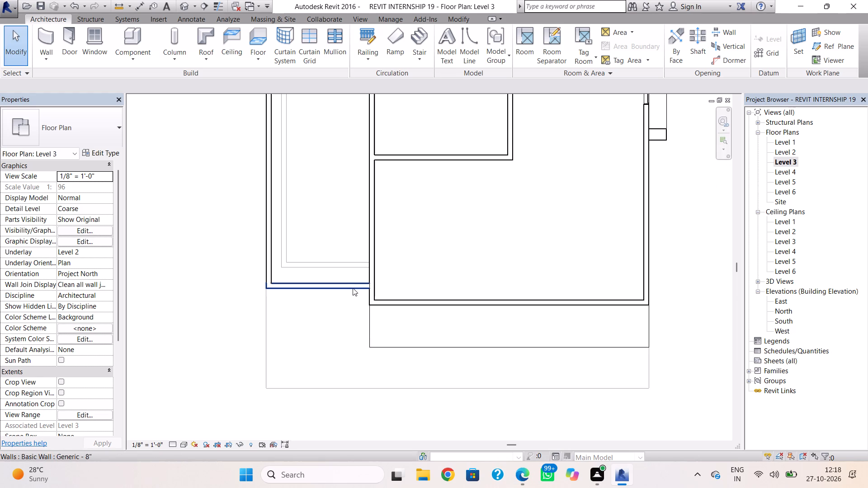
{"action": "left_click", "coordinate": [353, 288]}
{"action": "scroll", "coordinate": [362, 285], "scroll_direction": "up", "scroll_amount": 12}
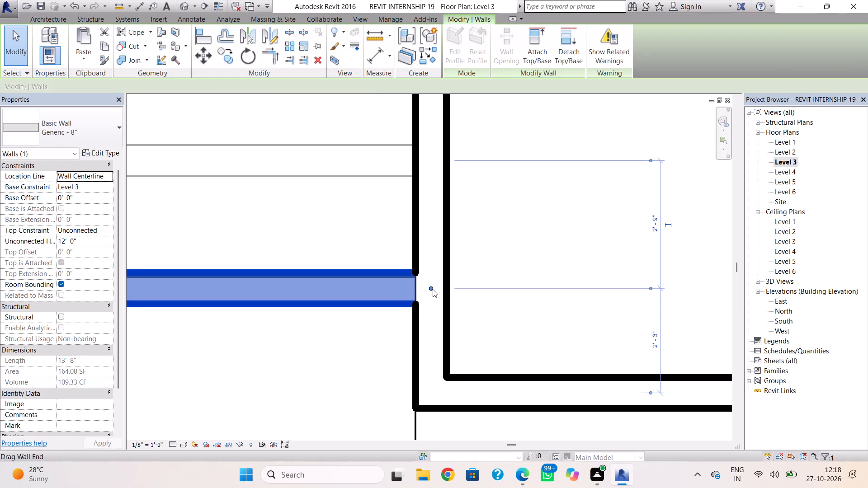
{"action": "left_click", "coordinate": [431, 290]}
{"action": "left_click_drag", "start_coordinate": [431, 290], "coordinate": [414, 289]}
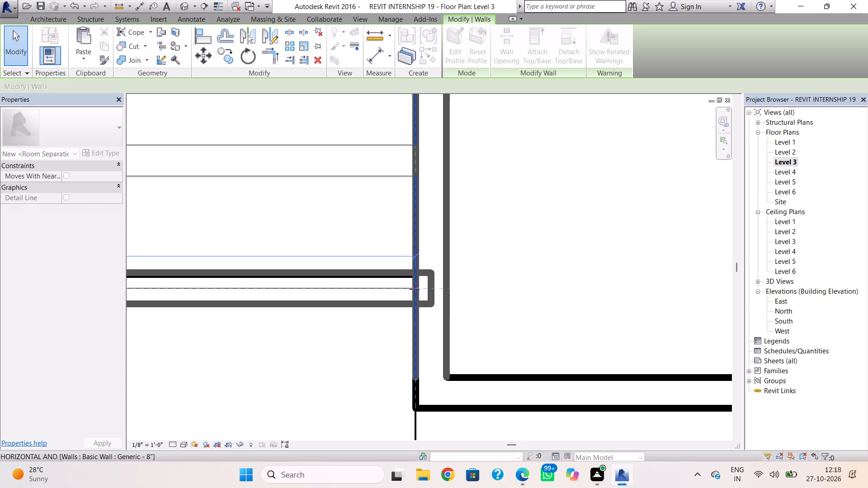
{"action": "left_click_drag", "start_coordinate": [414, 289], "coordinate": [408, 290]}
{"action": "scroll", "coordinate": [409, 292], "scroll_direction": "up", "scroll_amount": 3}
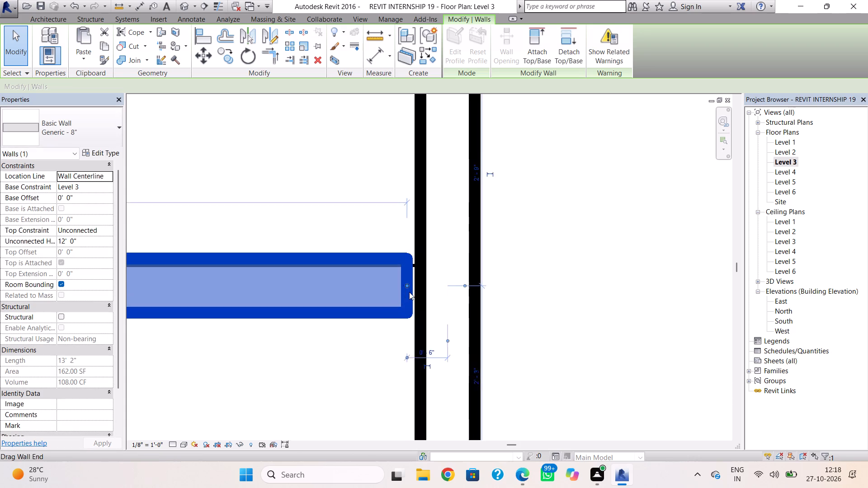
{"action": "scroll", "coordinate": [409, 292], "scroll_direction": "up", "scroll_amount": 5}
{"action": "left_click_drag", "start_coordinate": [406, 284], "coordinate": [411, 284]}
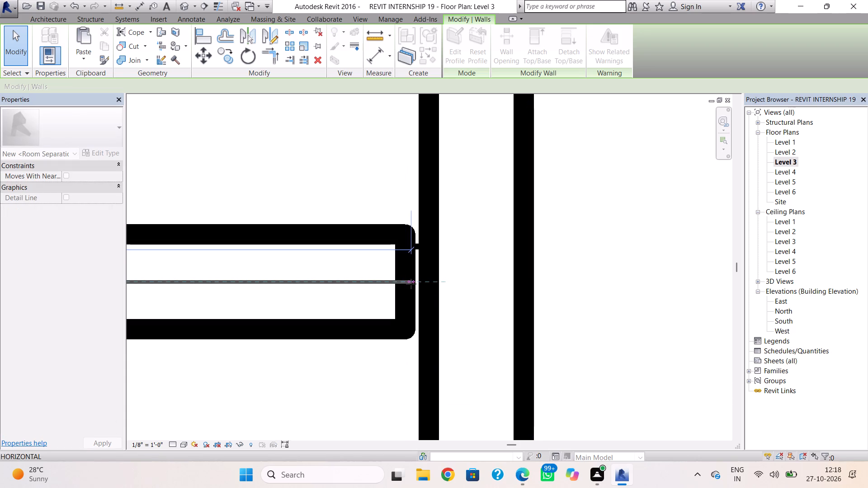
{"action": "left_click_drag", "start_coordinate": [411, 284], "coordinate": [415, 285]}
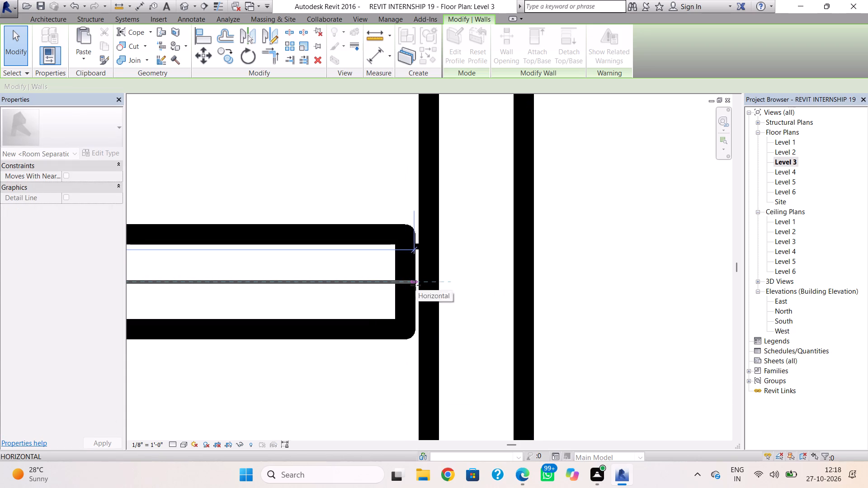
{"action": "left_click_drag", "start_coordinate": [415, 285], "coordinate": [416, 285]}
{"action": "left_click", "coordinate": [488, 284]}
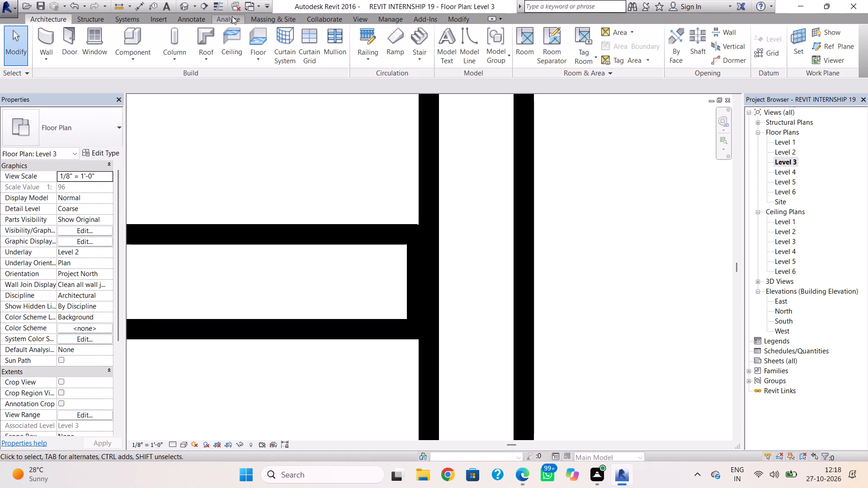
Save the project while switching to the 3D view.
{"action": "left_click", "coordinate": [184, 4]}
{"action": "left_click", "coordinate": [396, 212]}
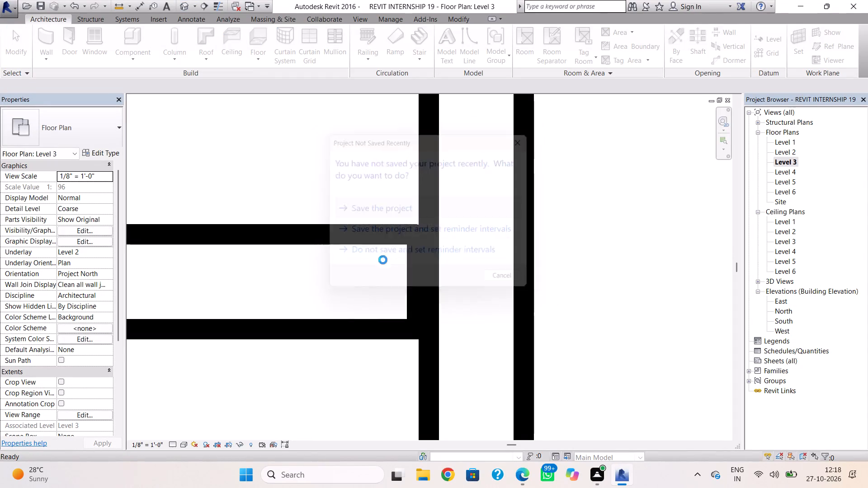
Delete the Level 3 front wall of the recessed bay in the 3D view.
{"action": "scroll", "coordinate": [349, 308], "scroll_direction": "down", "scroll_amount": 1}
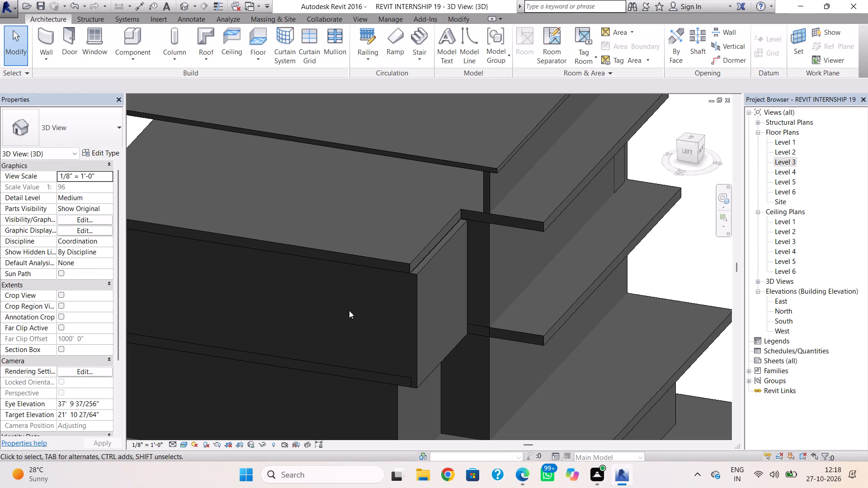
{"action": "left_click", "coordinate": [449, 245]}
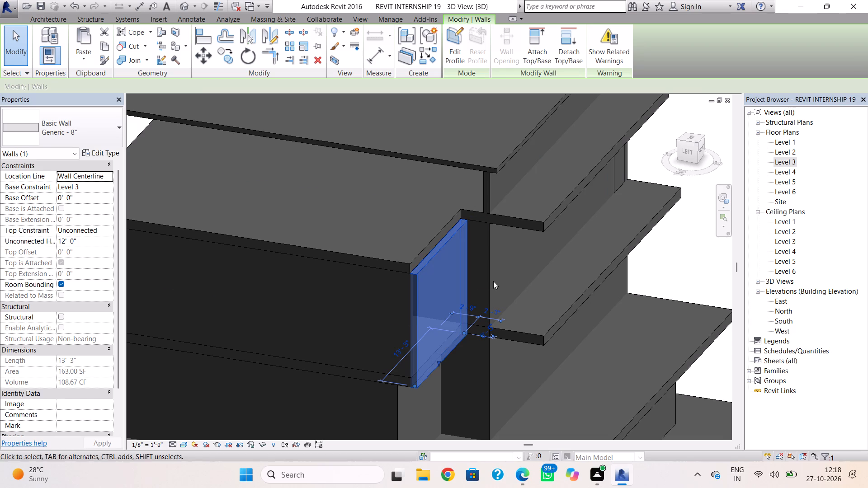
{"action": "right_click_drag", "start_coordinate": [451, 404], "coordinate": [451, 405], "text": "shift"}
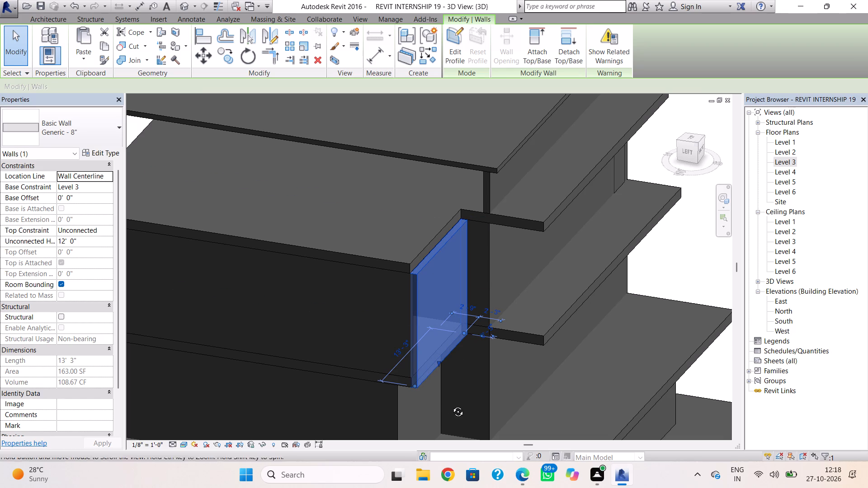
{"action": "right_click_drag", "start_coordinate": [451, 405], "coordinate": [402, 403], "text": "shift"}
{"action": "key", "text": "Delete"}
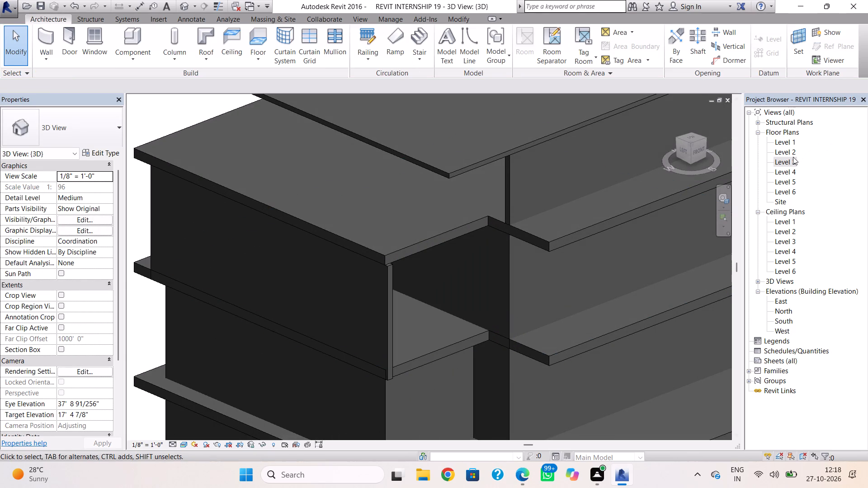
Open the Level 3 floor plan at the bay's open front side between its west wall and the main block.
{"action": "scroll", "coordinate": [759, 217], "scroll_direction": "down", "scroll_amount": 2}
{"action": "scroll", "coordinate": [569, 297], "scroll_direction": "down", "scroll_amount": 3}
{"action": "middle_click_drag", "start_coordinate": [569, 297], "coordinate": [570, 292]}
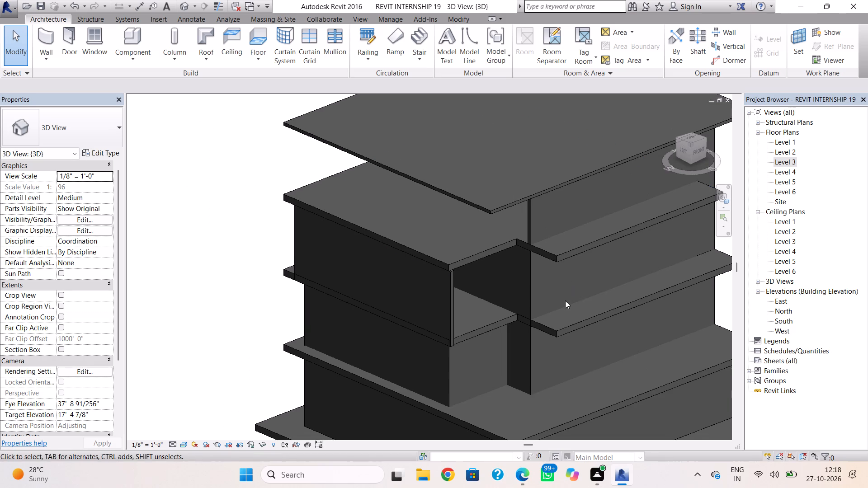
{"action": "middle_click_drag", "start_coordinate": [565, 300], "coordinate": [558, 274]}
{"action": "double_click", "coordinate": [784, 161]}
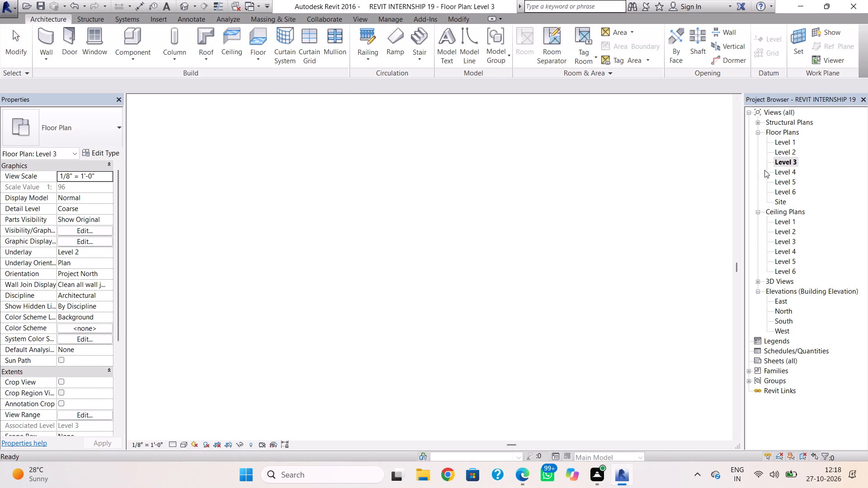
{"action": "scroll", "coordinate": [432, 277], "scroll_direction": "down", "scroll_amount": 19}
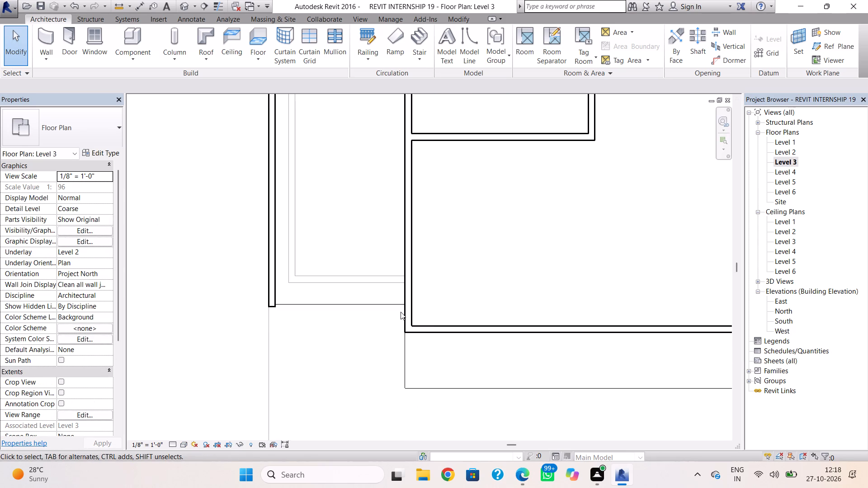
{"action": "middle_click_drag", "start_coordinate": [401, 312], "coordinate": [475, 297]}
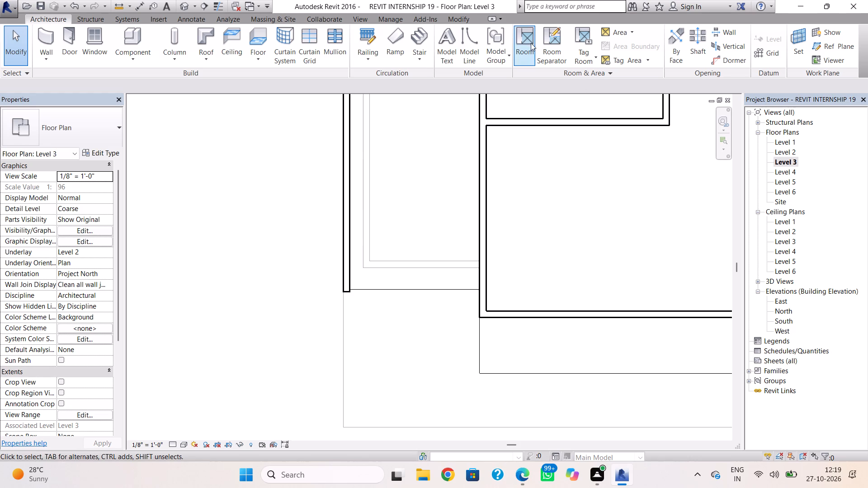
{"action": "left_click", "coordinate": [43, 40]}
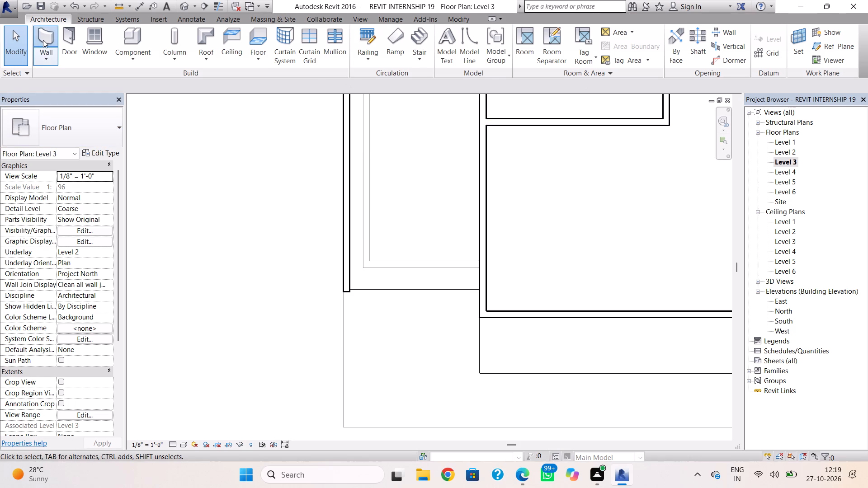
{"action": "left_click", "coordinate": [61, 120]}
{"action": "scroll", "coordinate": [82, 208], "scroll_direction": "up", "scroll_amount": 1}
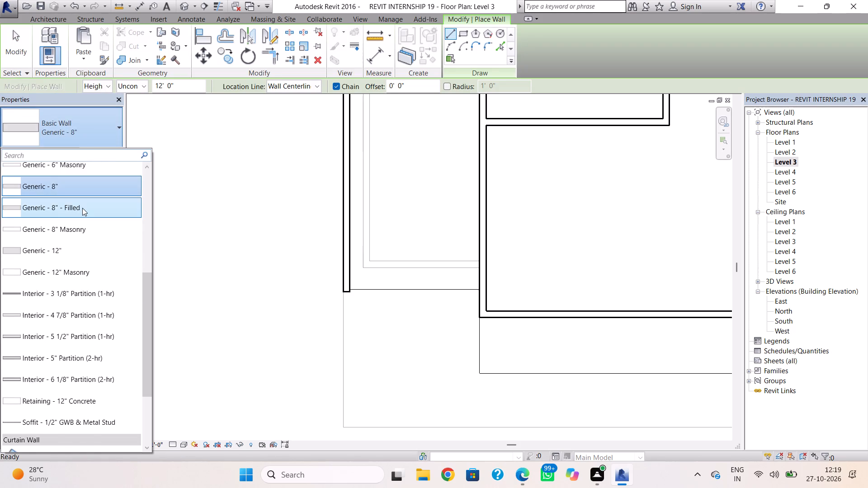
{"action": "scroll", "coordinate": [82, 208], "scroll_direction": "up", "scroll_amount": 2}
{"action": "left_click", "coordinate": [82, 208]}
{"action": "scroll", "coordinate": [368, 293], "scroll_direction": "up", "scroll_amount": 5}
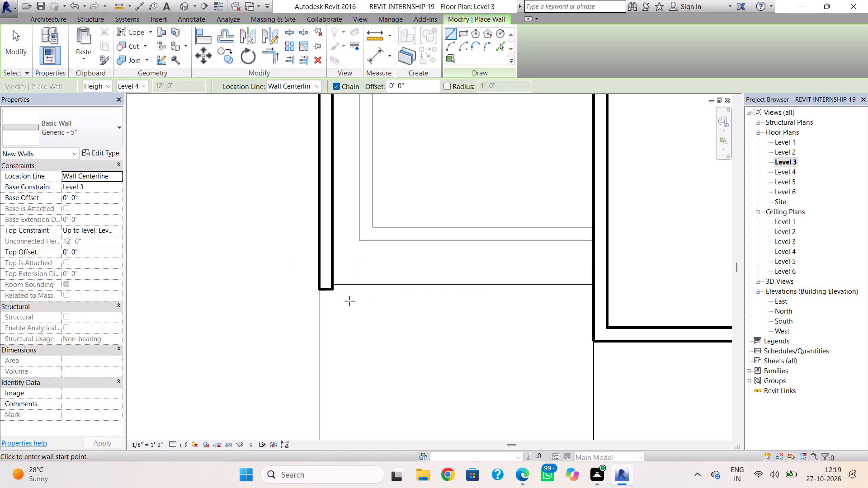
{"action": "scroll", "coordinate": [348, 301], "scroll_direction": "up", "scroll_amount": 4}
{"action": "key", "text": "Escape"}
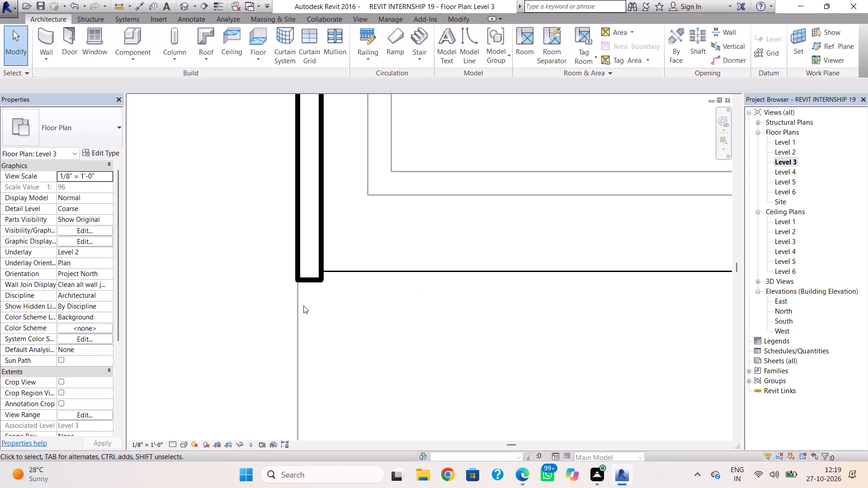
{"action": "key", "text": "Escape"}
Pull the south end of the bay's Level 3 west wall back to the roof edge, making the wall about 32' 6" long.
{"action": "left_click", "coordinate": [318, 282]}
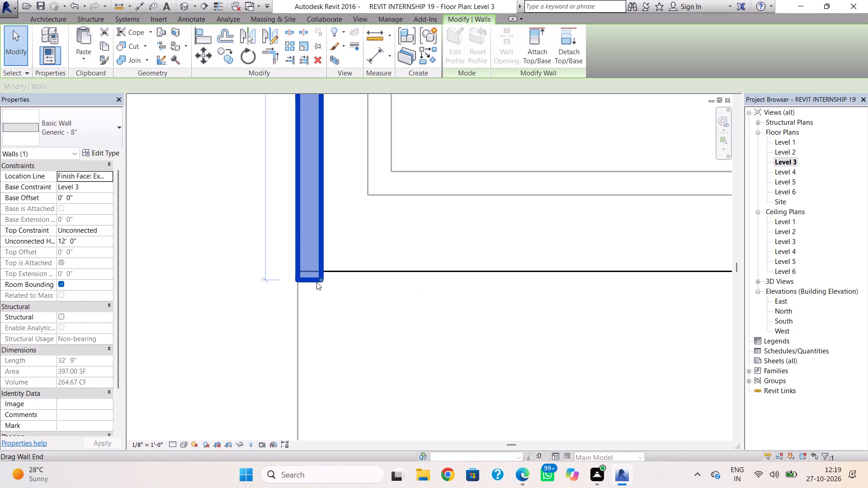
{"action": "scroll", "coordinate": [316, 282], "scroll_direction": "up", "scroll_amount": 4}
{"action": "left_click_drag", "start_coordinate": [323, 279], "coordinate": [323, 264]}
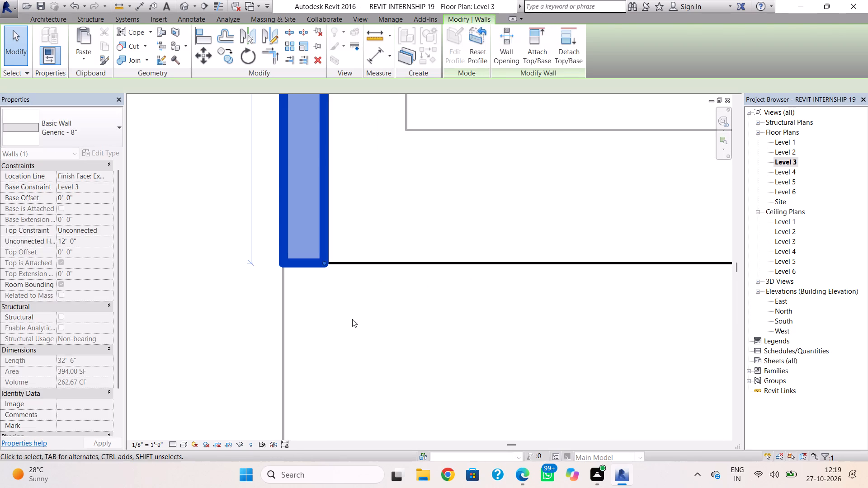
{"action": "left_click", "coordinate": [352, 320]}
{"action": "left_click", "coordinate": [329, 263]}
{"action": "scroll", "coordinate": [329, 263], "scroll_direction": "up", "scroll_amount": 4}
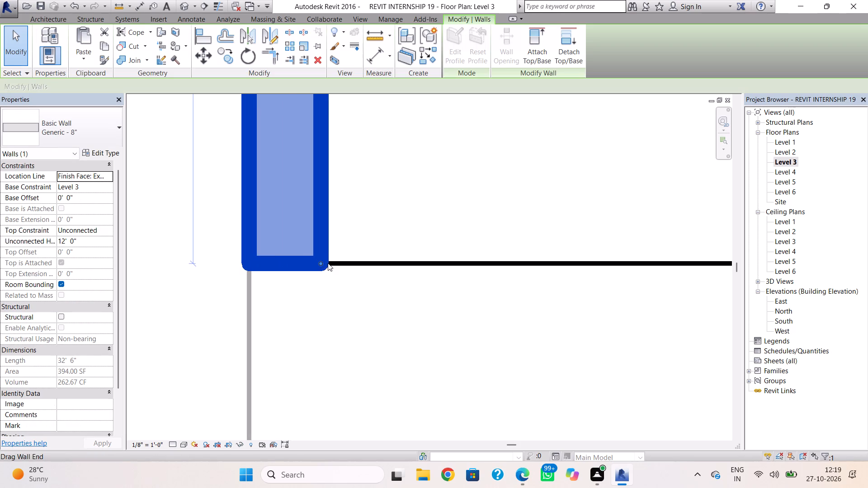
{"action": "left_click", "coordinate": [321, 262]}
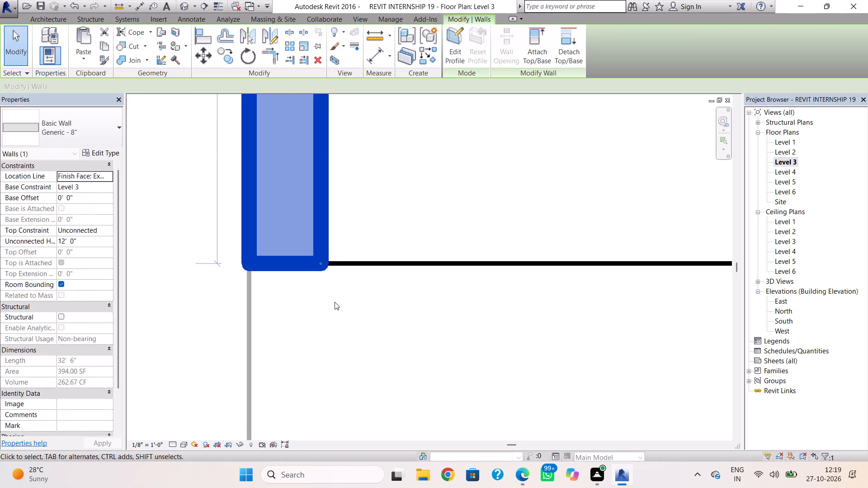
{"action": "left_click", "coordinate": [335, 302]}
Draw a Generic - 5" wall about 13' 3" long across the bay's open front, from the west wall to the main block, up to Level 4.
{"action": "left_click", "coordinate": [50, 41]}
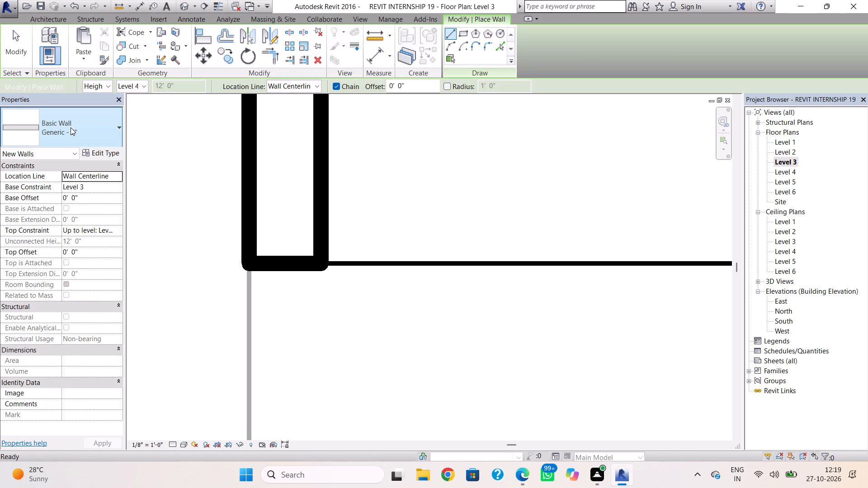
{"action": "left_click", "coordinate": [71, 127]}
{"action": "left_click", "coordinate": [88, 188]}
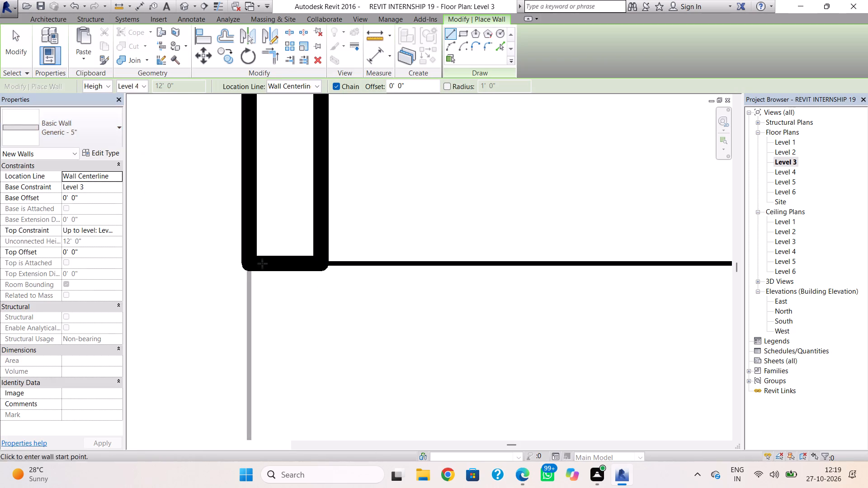
{"action": "left_click", "coordinate": [251, 272]}
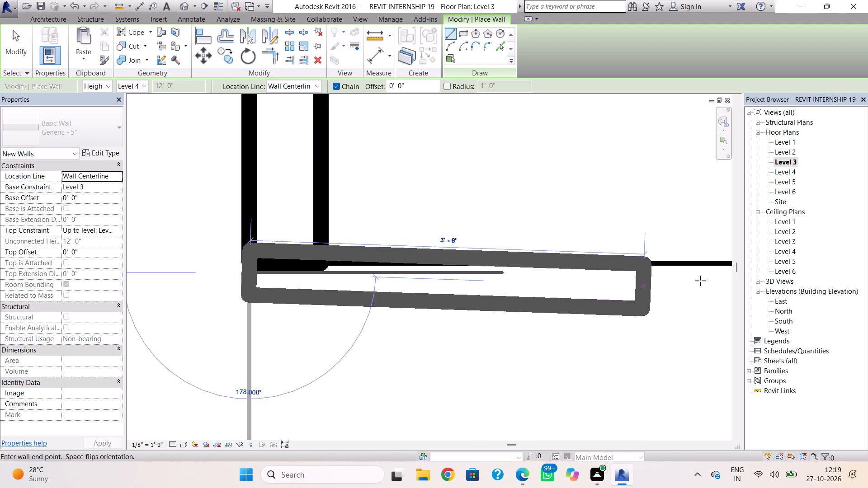
{"action": "scroll", "coordinate": [718, 275], "scroll_direction": "down", "scroll_amount": 2}
{"action": "scroll", "coordinate": [611, 261], "scroll_direction": "down", "scroll_amount": 2}
{"action": "middle_click_drag", "start_coordinate": [611, 262], "coordinate": [322, 271]}
{"action": "scroll", "coordinate": [429, 267], "scroll_direction": "down", "scroll_amount": 1}
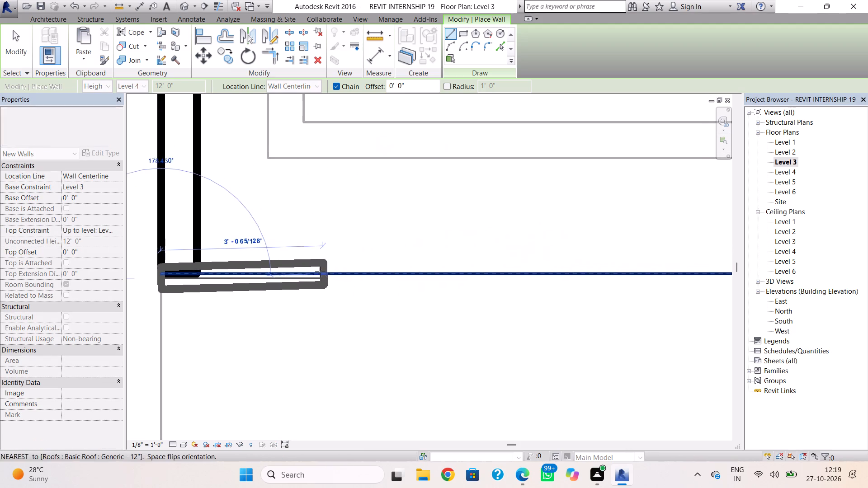
{"action": "scroll", "coordinate": [633, 289], "scroll_direction": "down", "scroll_amount": 7}
{"action": "middle_click_drag", "start_coordinate": [640, 289], "coordinate": [413, 289]}
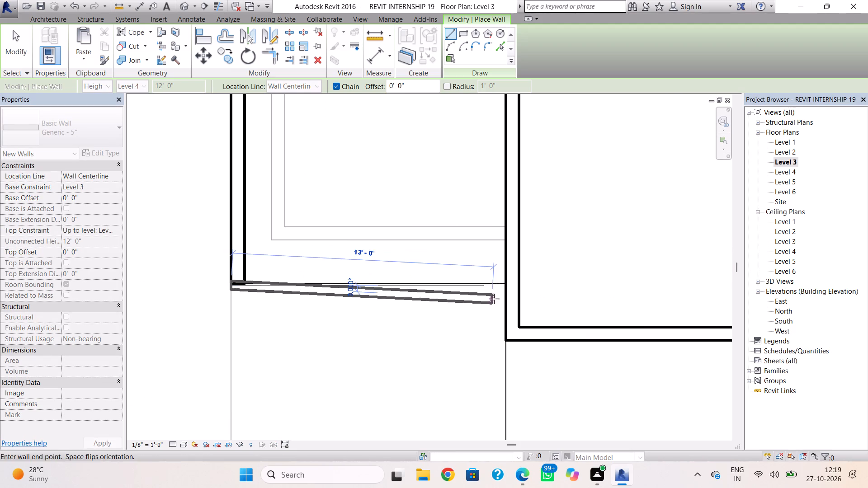
{"action": "scroll", "coordinate": [505, 286], "scroll_direction": "up", "scroll_amount": 13}
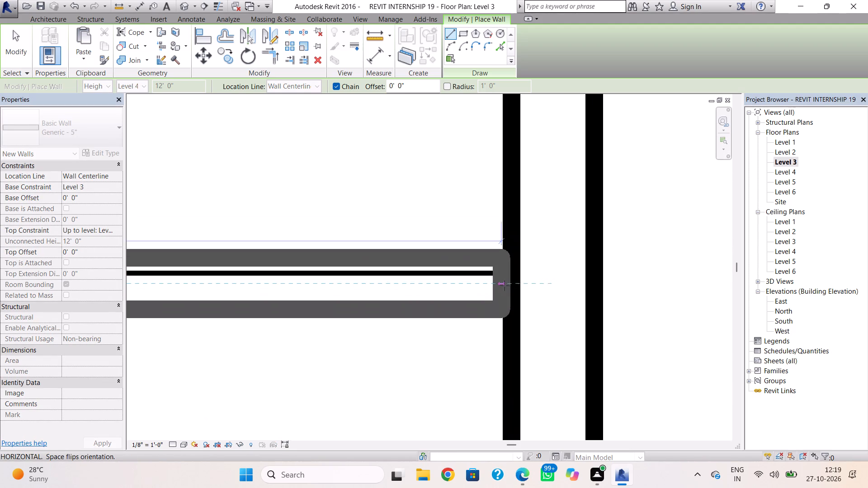
{"action": "scroll", "coordinate": [505, 286], "scroll_direction": "up", "scroll_amount": 1}
{"action": "left_click", "coordinate": [505, 286]}
{"action": "key", "text": "Escape"}
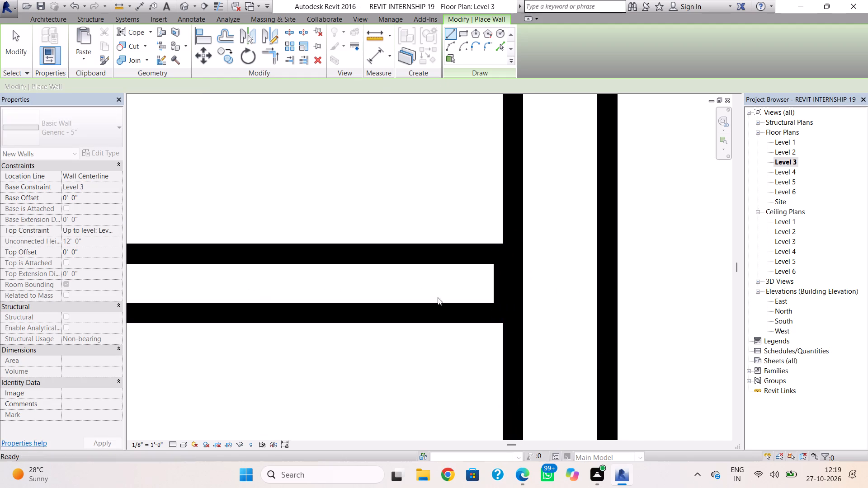
In the 3D view, stretch the top of the bay's new front wall up to the next roof slab above the Level 4 roof.
{"action": "left_click", "coordinate": [189, 5]}
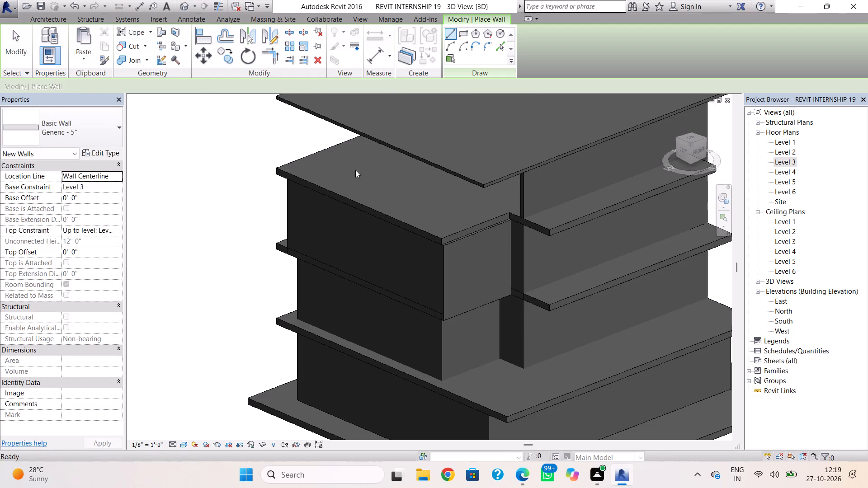
{"action": "key", "text": "Escape"}
{"action": "left_click", "coordinate": [466, 311]}
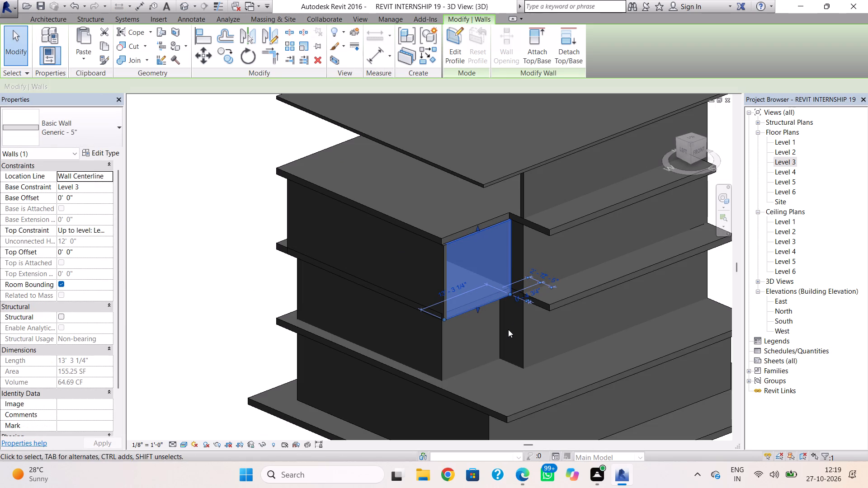
{"action": "key", "text": "Escape"}
{"action": "right_click_drag", "start_coordinate": [582, 334], "coordinate": [559, 335], "text": "shift"}
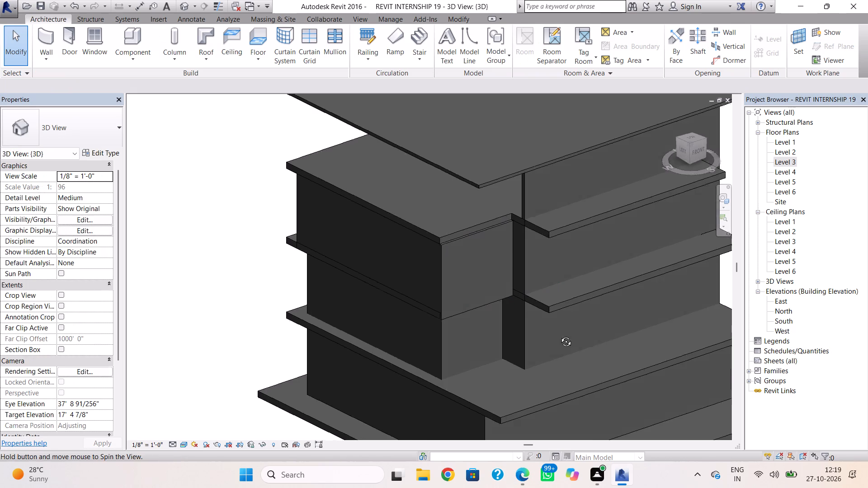
{"action": "right_click_drag", "start_coordinate": [559, 335], "coordinate": [619, 237], "text": "shift"}
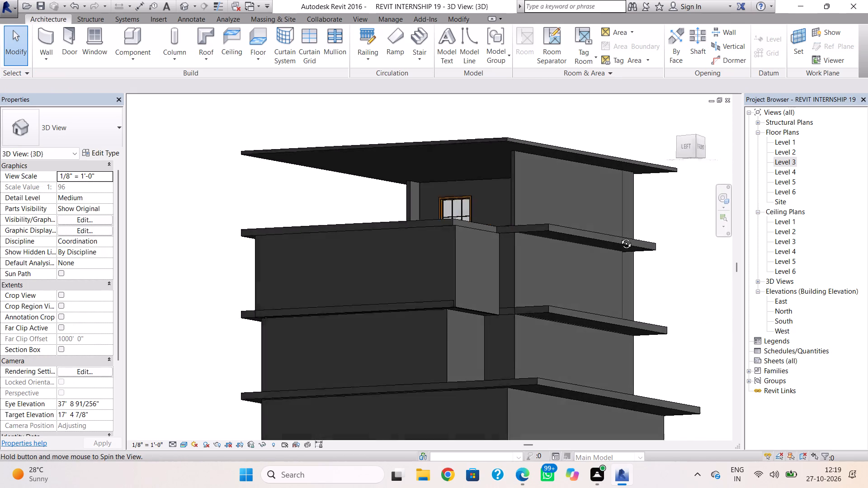
{"action": "right_click_drag", "start_coordinate": [619, 237], "coordinate": [487, 327], "text": "shift"}
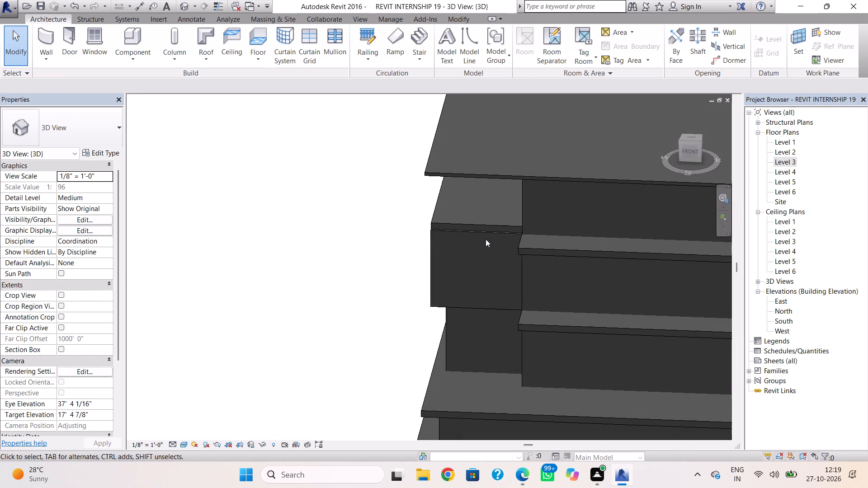
{"action": "left_click", "coordinate": [487, 234]}
{"action": "left_click_drag", "start_coordinate": [476, 226], "coordinate": [480, 176]}
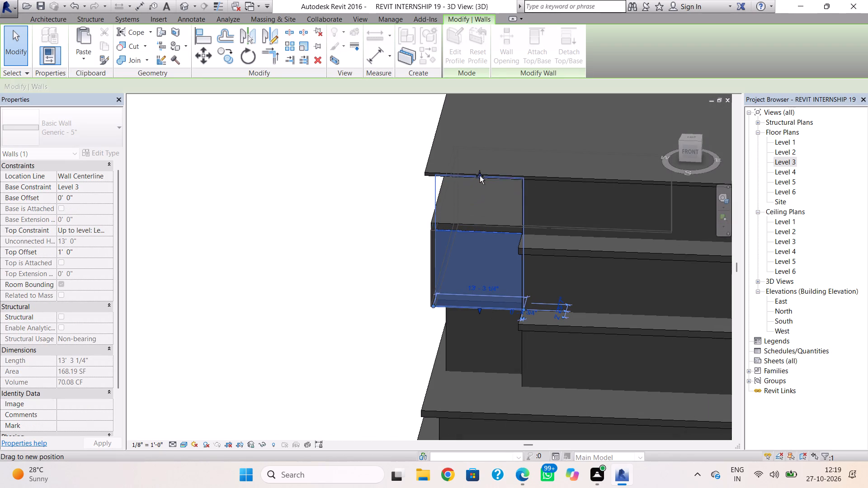
{"action": "left_click_drag", "start_coordinate": [480, 176], "coordinate": [483, 162]}
{"action": "key", "text": "Escape"}
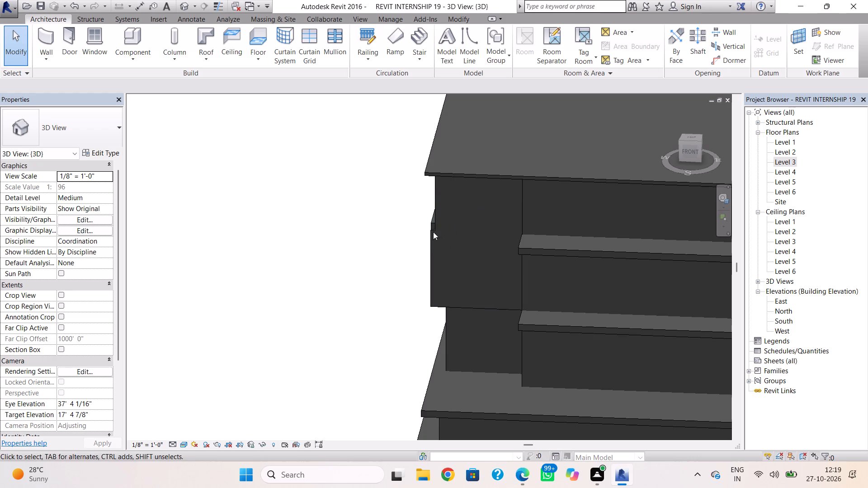
Examine the Level 4 roof's outline around the bay's front wall in 3D and in the Level 4 and Level 5 floor plans.
{"action": "right_click_drag", "start_coordinate": [370, 261], "coordinate": [460, 286], "text": "shift"}
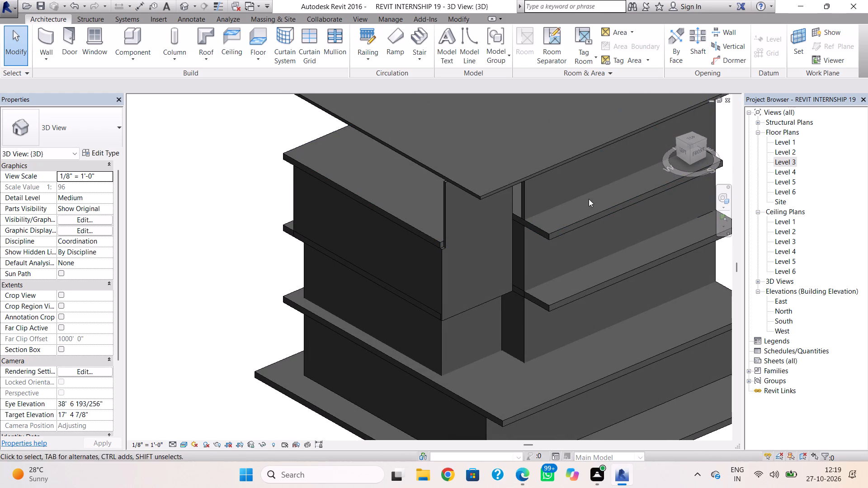
{"action": "left_click", "coordinate": [539, 231]}
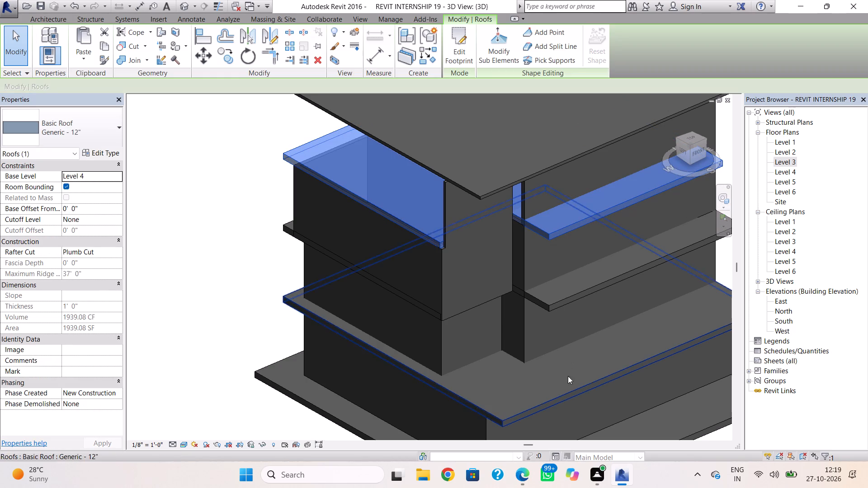
{"action": "double_click", "coordinate": [786, 172]}
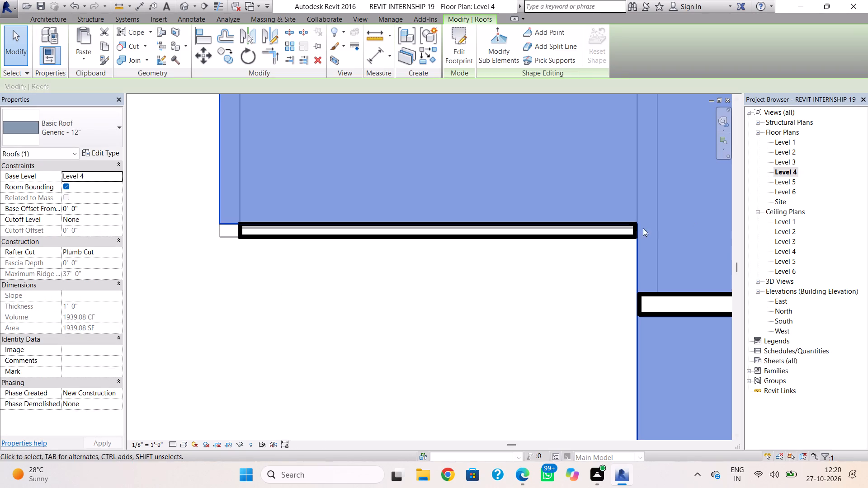
{"action": "scroll", "coordinate": [581, 264], "scroll_direction": "down", "scroll_amount": 6}
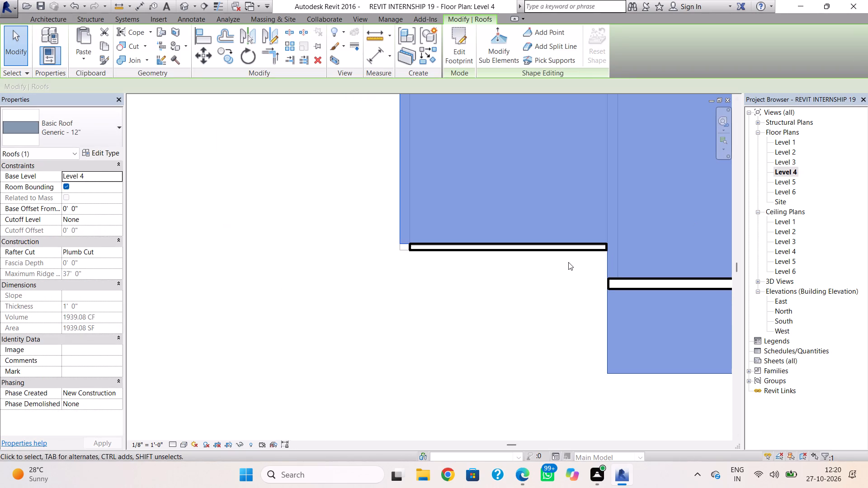
{"action": "double_click", "coordinate": [788, 179]}
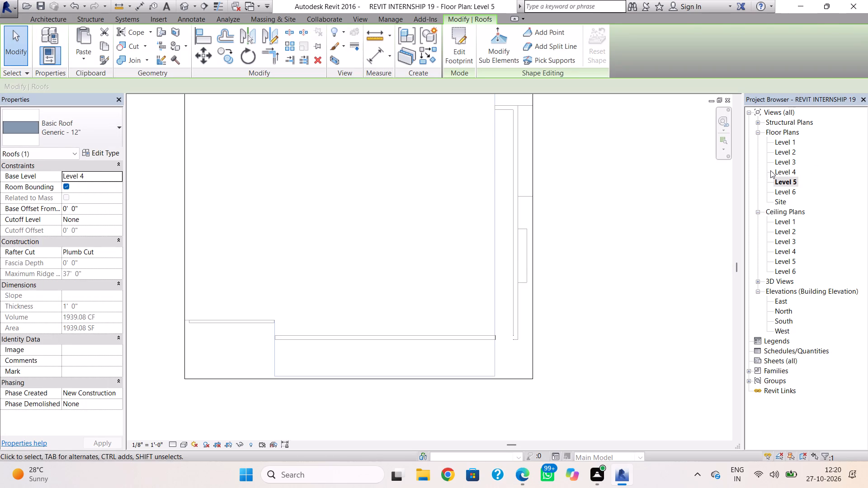
{"action": "double_click", "coordinate": [776, 172]}
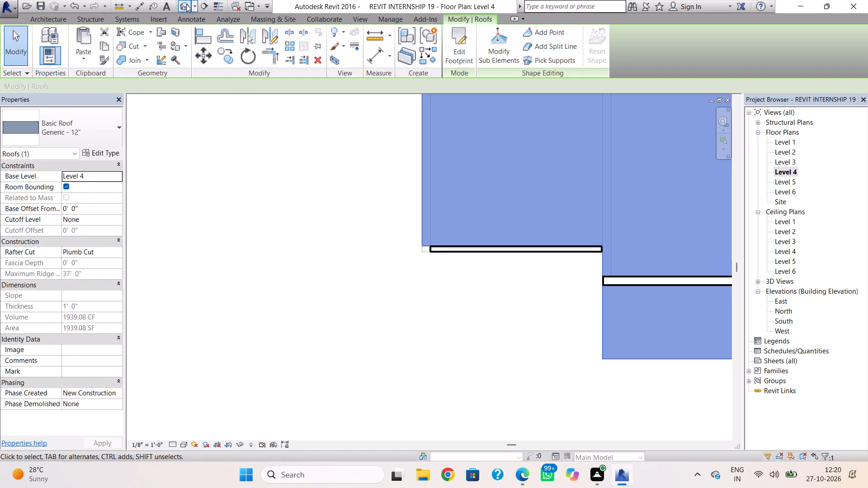
{"action": "left_click", "coordinate": [186, 4]}
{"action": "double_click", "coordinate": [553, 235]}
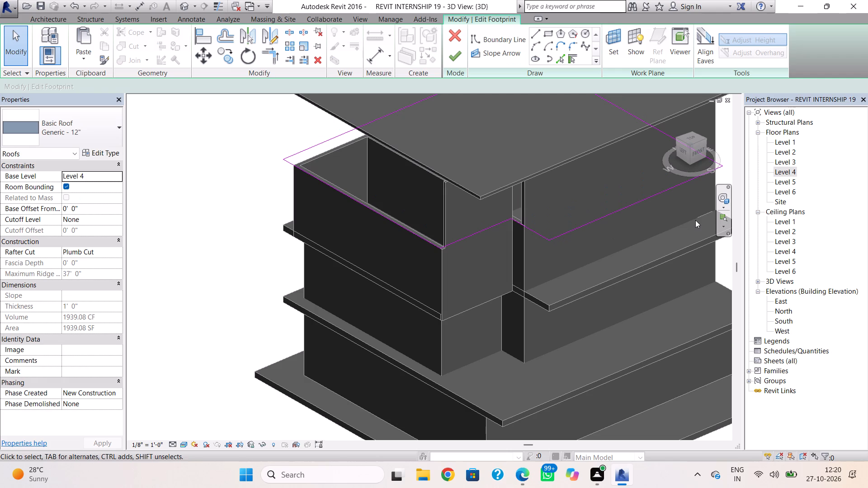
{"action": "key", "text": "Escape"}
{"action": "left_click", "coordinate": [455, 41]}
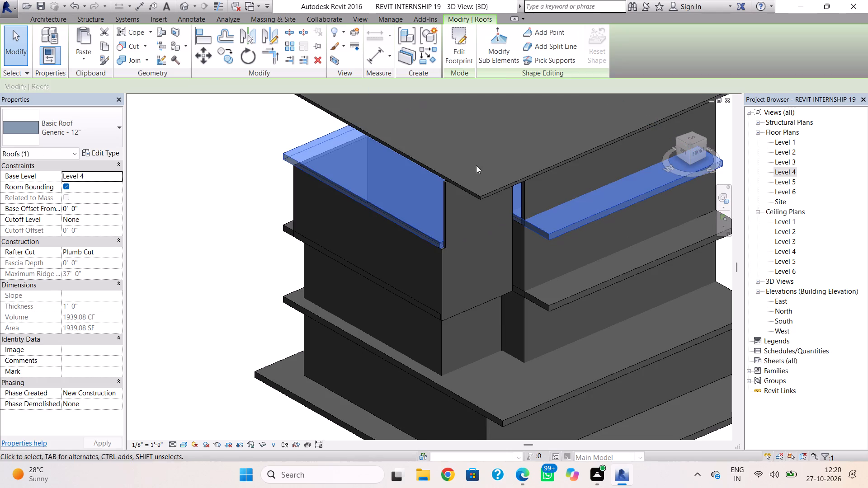
Copy the main block's Level 3 Generic - 8" side wall beside the bay and paste it aligned to Level 5.
{"action": "right_click_drag", "start_coordinate": [545, 283], "coordinate": [584, 251], "text": "shift"}
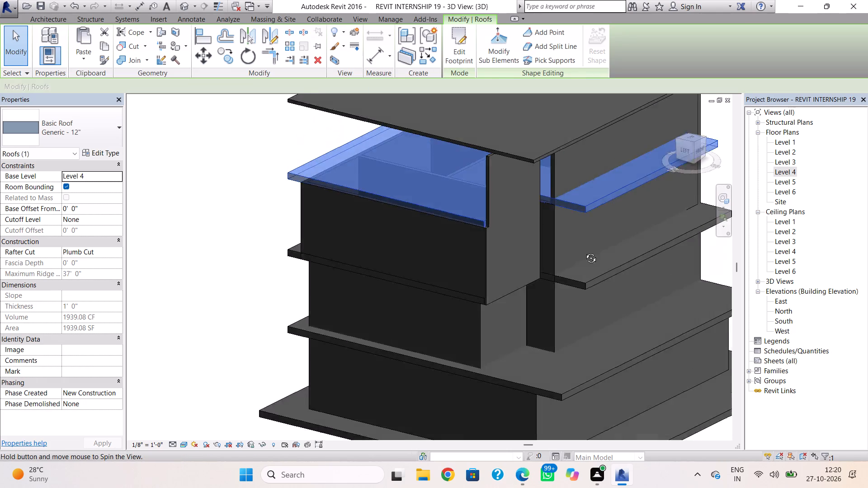
{"action": "right_click_drag", "start_coordinate": [584, 251], "coordinate": [615, 245], "text": "shift"}
{"action": "left_click", "coordinate": [589, 233]}
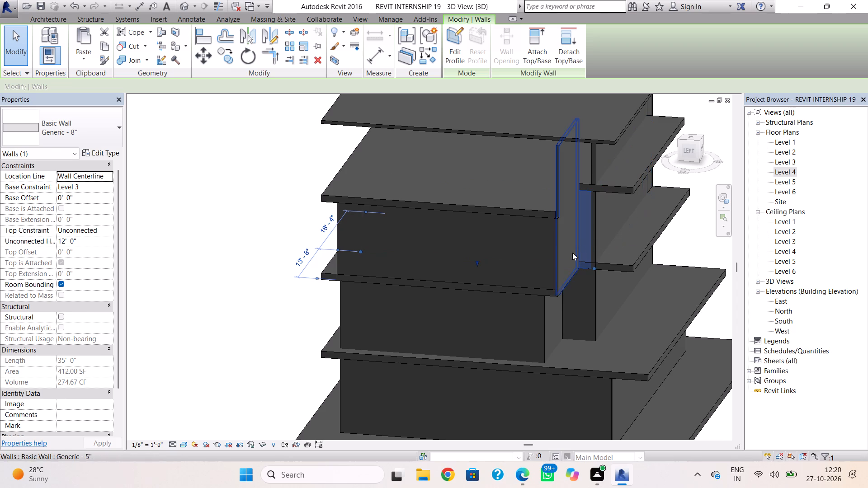
{"action": "left_click", "coordinate": [111, 48]}
{"action": "left_click", "coordinate": [82, 60]}
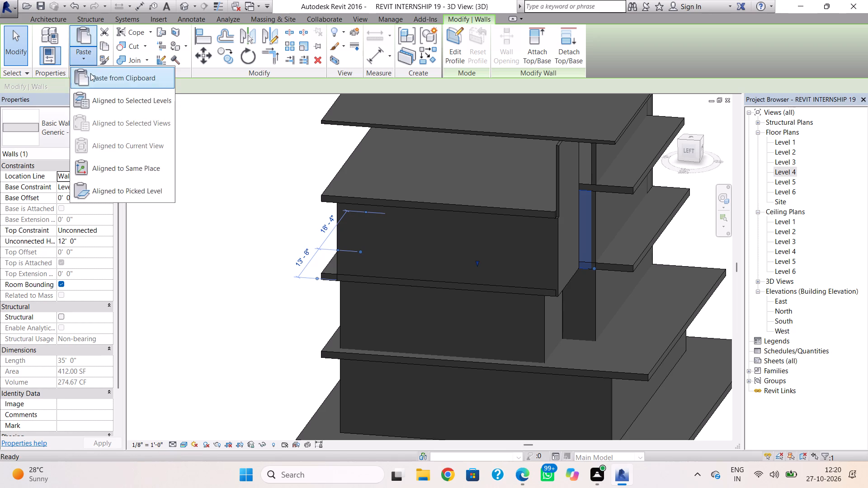
{"action": "left_click", "coordinate": [103, 95]}
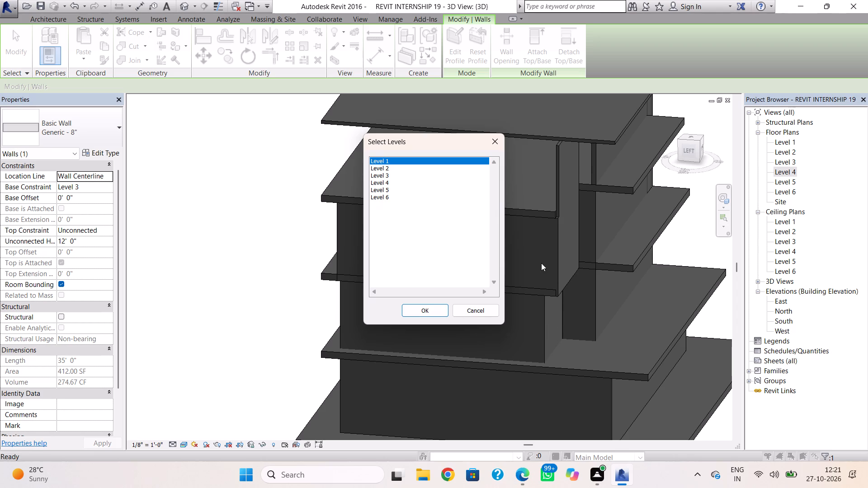
{"action": "left_click", "coordinate": [384, 188]}
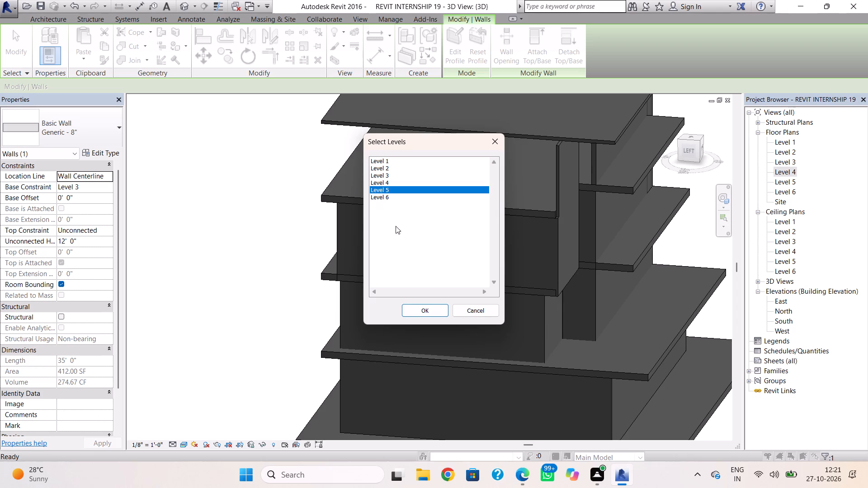
{"action": "left_click", "coordinate": [410, 311]}
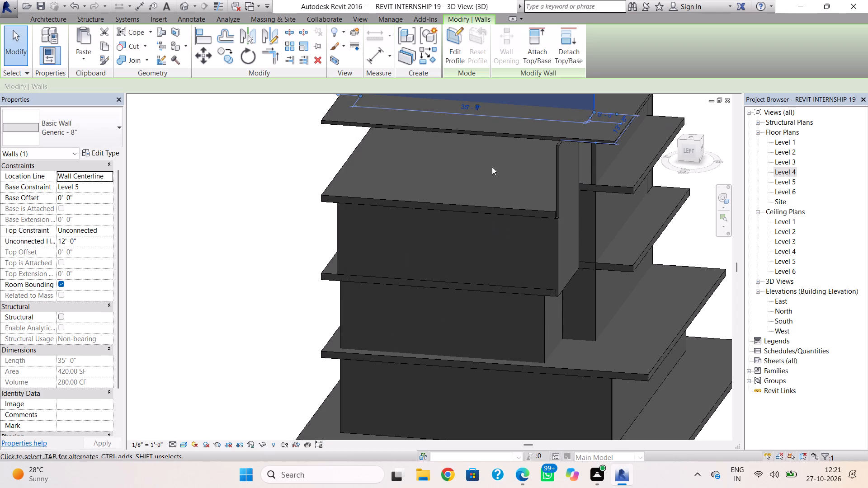
Copy the Generic - 8" wall standing on Level 5 and paste it aligned to Level 4.
{"action": "left_click", "coordinate": [105, 42]}
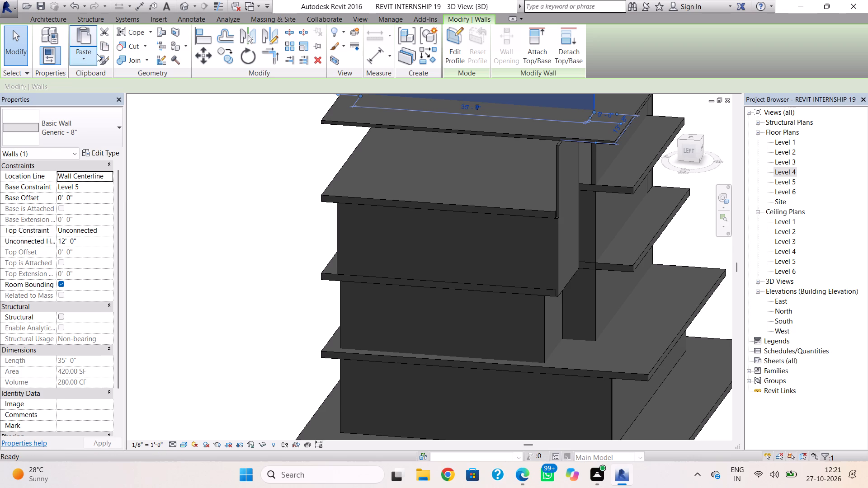
{"action": "left_click", "coordinate": [90, 56]}
{"action": "left_click", "coordinate": [115, 100]}
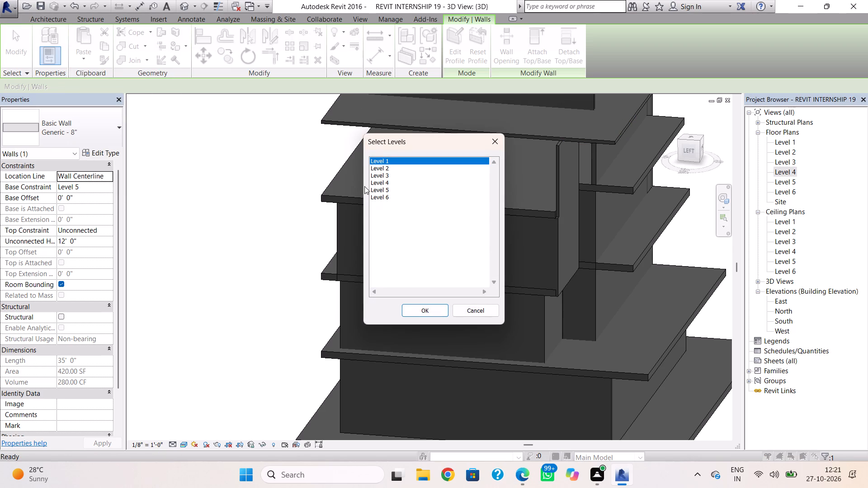
{"action": "left_click", "coordinate": [381, 183]}
{"action": "left_click", "coordinate": [431, 314]}
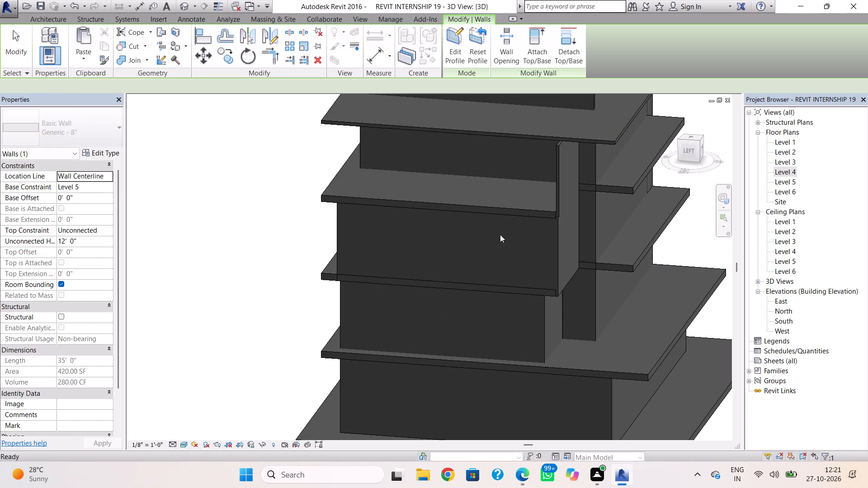
Delete the misplaced Generic - 8" wall copy standing on top of the Level 5 roof.
{"action": "middle_click_drag", "start_coordinate": [519, 245], "coordinate": [495, 363]}
{"action": "key", "text": "Escape"}
{"action": "left_click", "coordinate": [564, 169]}
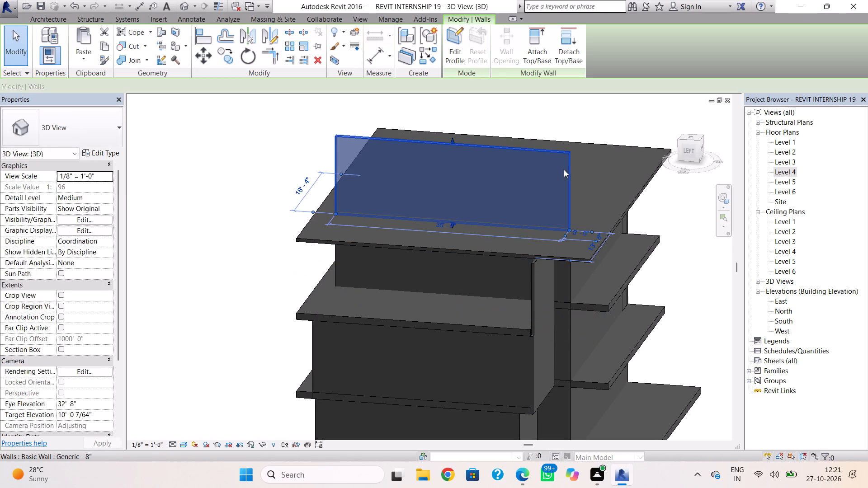
{"action": "key", "text": "Delete"}
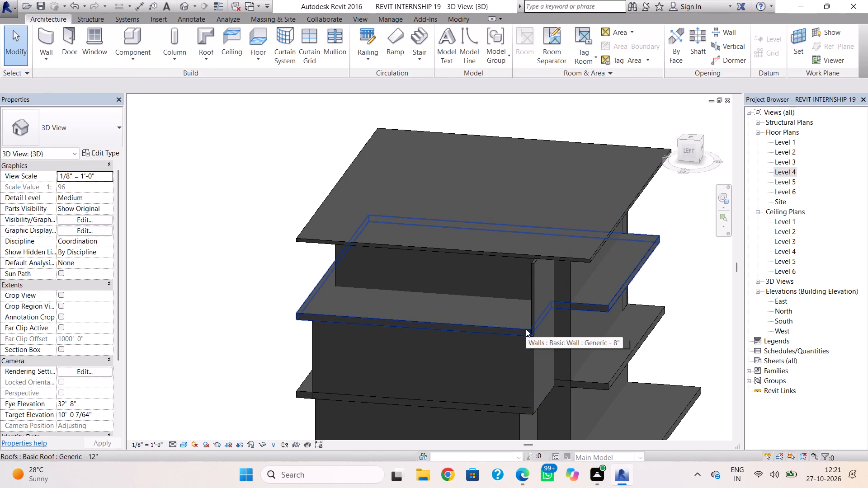
Change the type of the building's top roof at Level 5 to Generic - 12".
{"action": "right_click_drag", "start_coordinate": [616, 321], "coordinate": [493, 255], "text": "shift"}
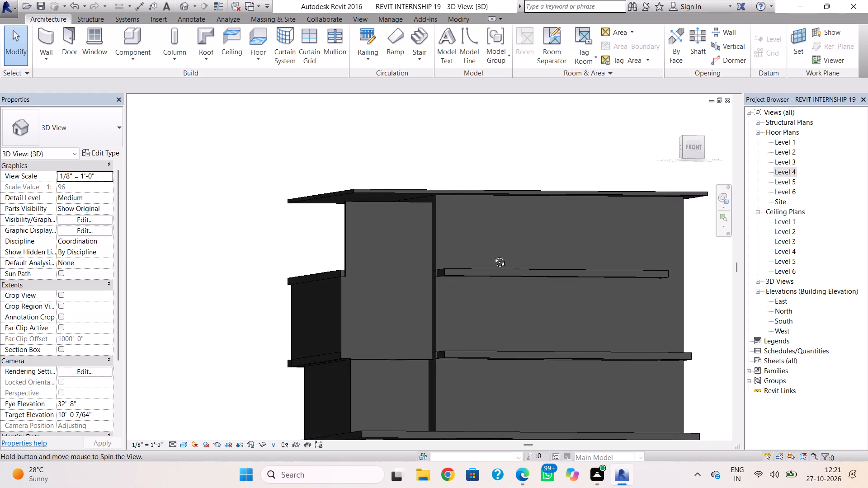
{"action": "right_click_drag", "start_coordinate": [493, 255], "coordinate": [495, 269], "text": "shift"}
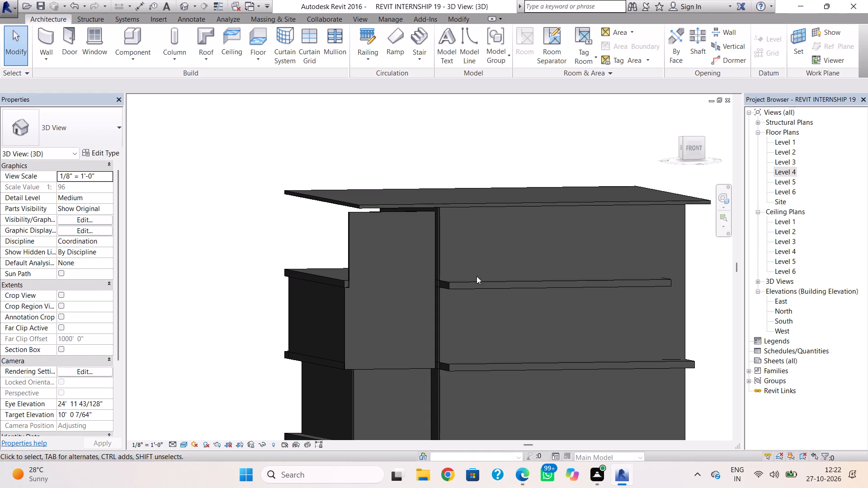
{"action": "scroll", "coordinate": [411, 306], "scroll_direction": "down", "scroll_amount": 2}
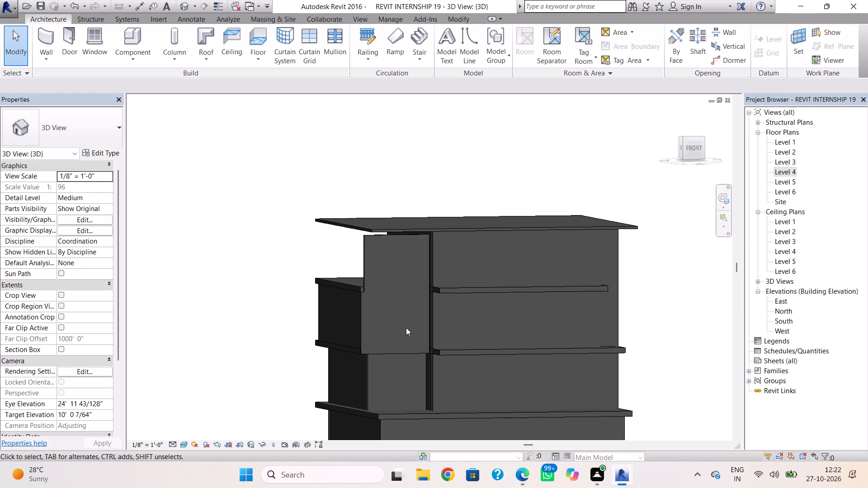
{"action": "scroll", "coordinate": [399, 332], "scroll_direction": "down", "scroll_amount": 3}
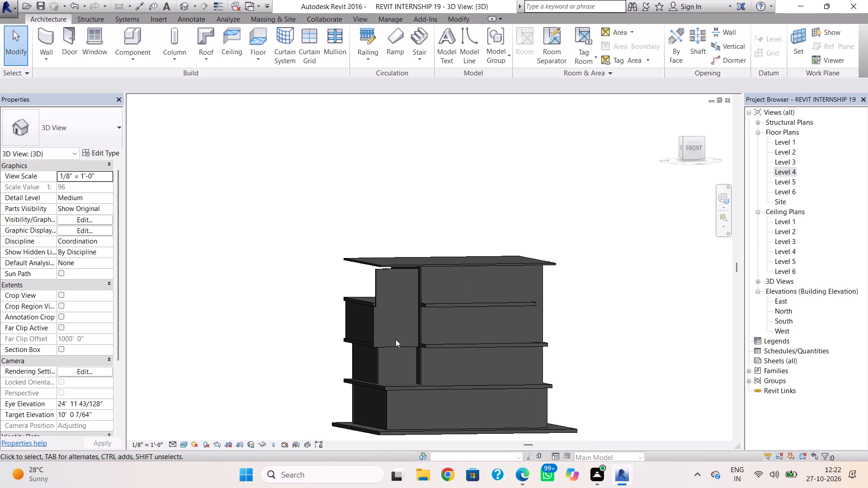
{"action": "right_click_drag", "start_coordinate": [483, 371], "coordinate": [350, 389], "text": "shift"}
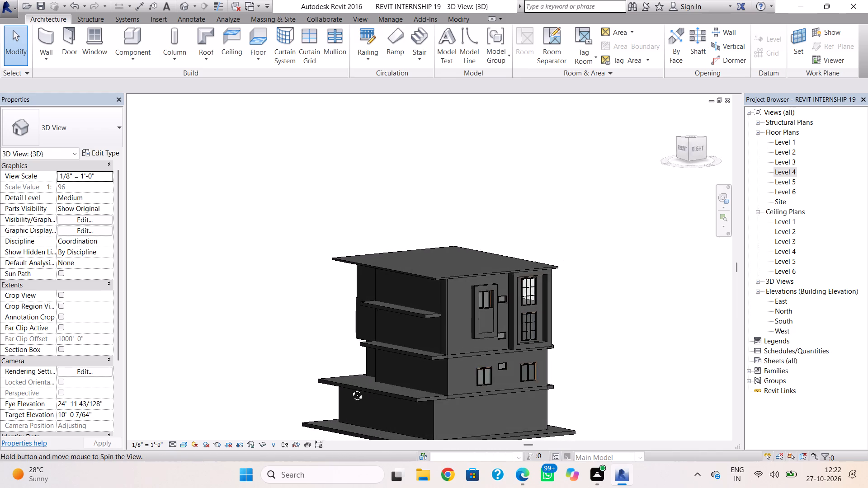
{"action": "right_click_drag", "start_coordinate": [350, 389], "coordinate": [377, 380], "text": "shift"}
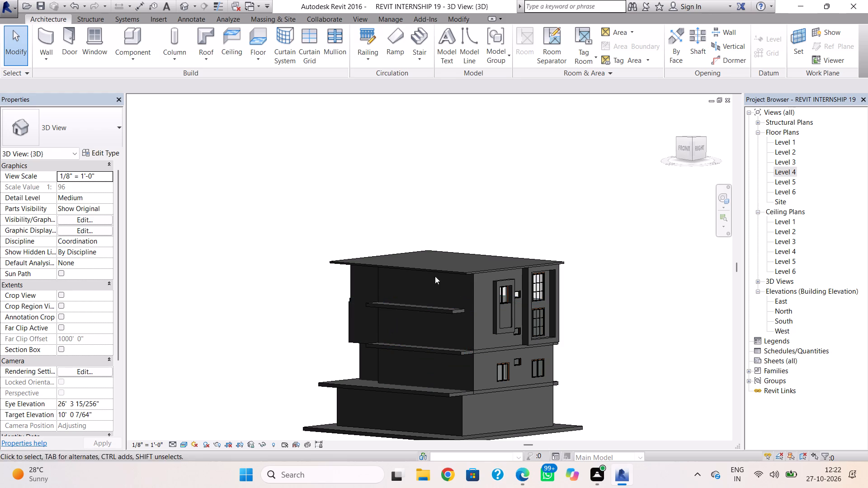
{"action": "left_click", "coordinate": [442, 266]}
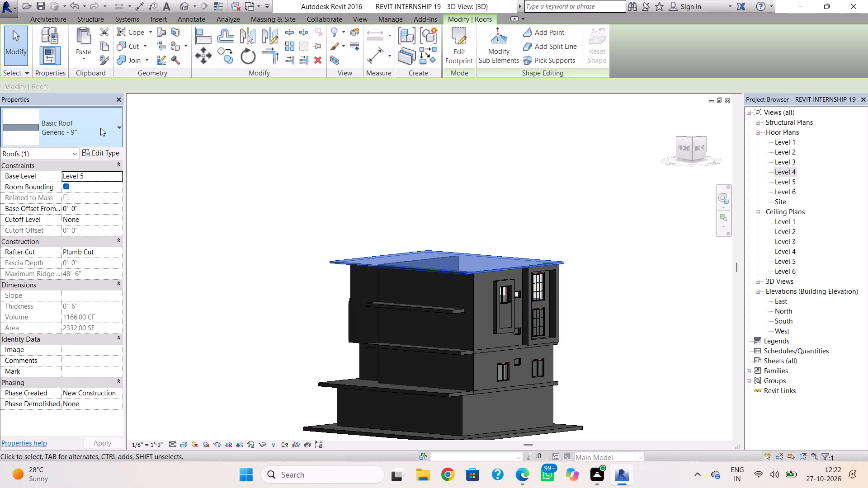
{"action": "left_click", "coordinate": [99, 127]}
{"action": "left_click", "coordinate": [85, 210]}
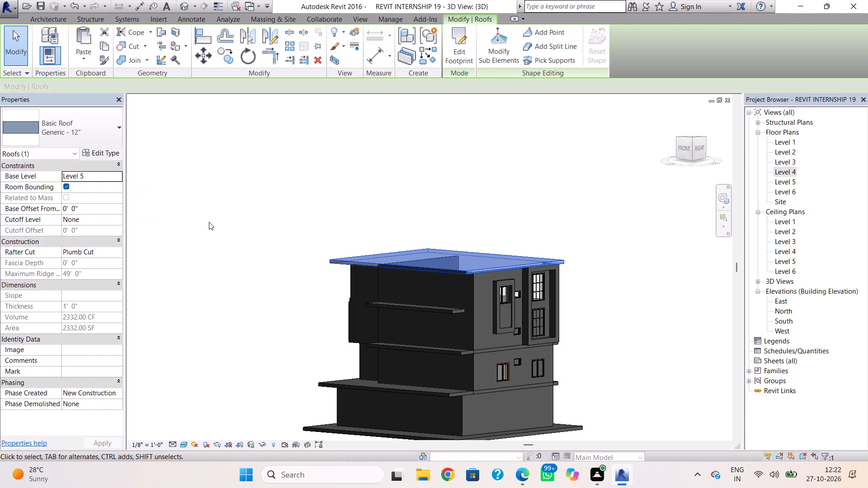
{"action": "left_click", "coordinate": [209, 222]}
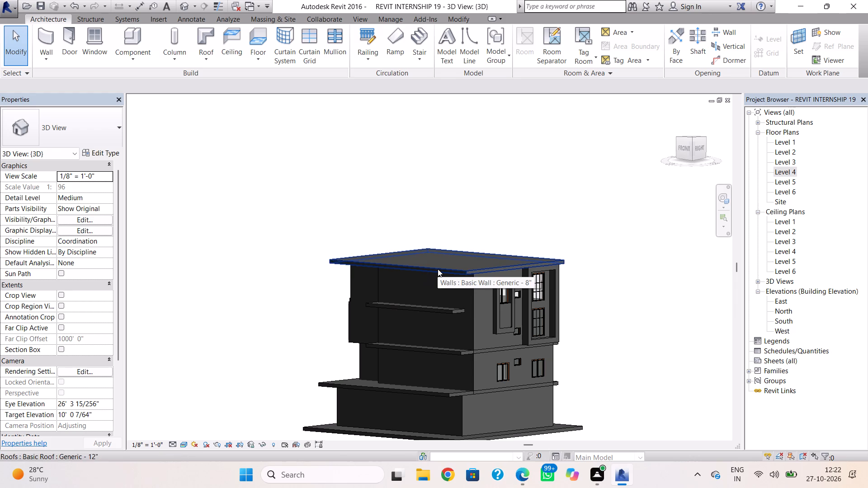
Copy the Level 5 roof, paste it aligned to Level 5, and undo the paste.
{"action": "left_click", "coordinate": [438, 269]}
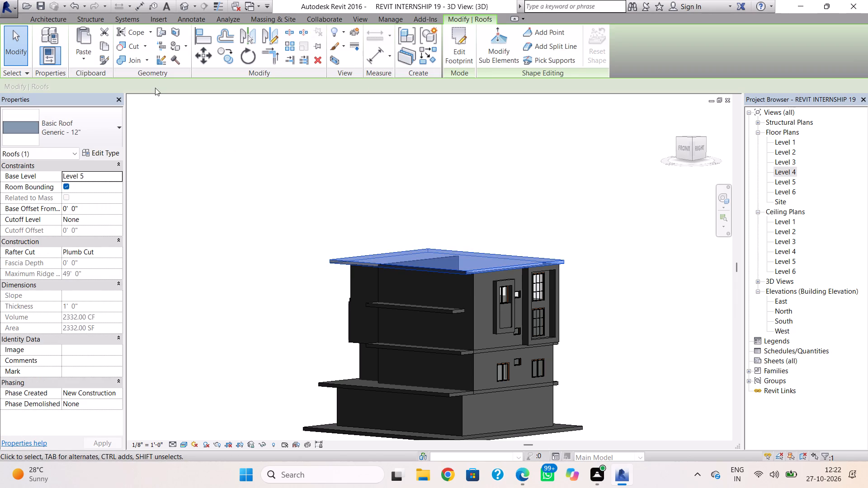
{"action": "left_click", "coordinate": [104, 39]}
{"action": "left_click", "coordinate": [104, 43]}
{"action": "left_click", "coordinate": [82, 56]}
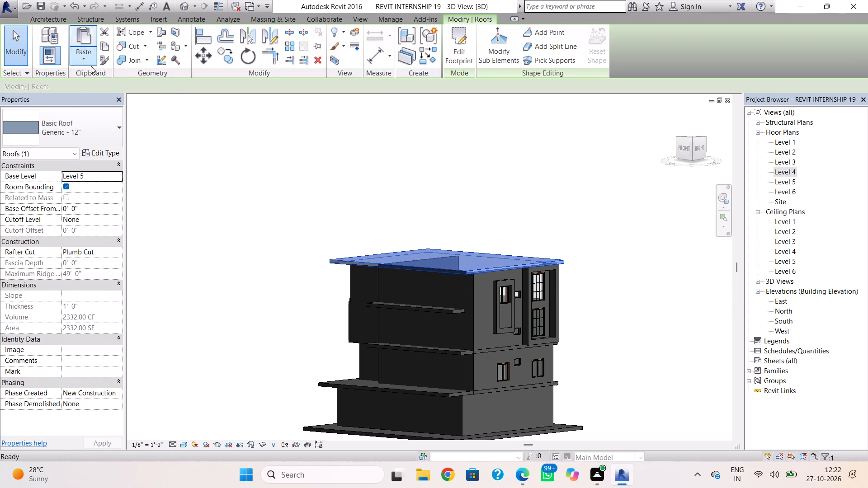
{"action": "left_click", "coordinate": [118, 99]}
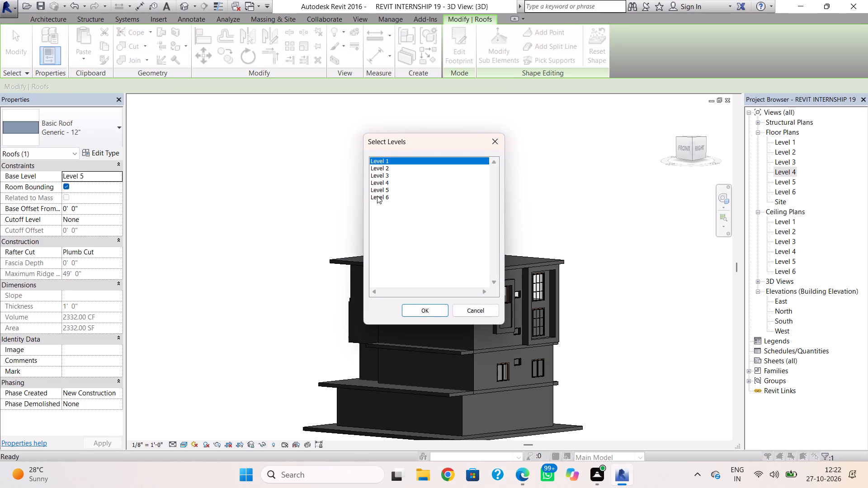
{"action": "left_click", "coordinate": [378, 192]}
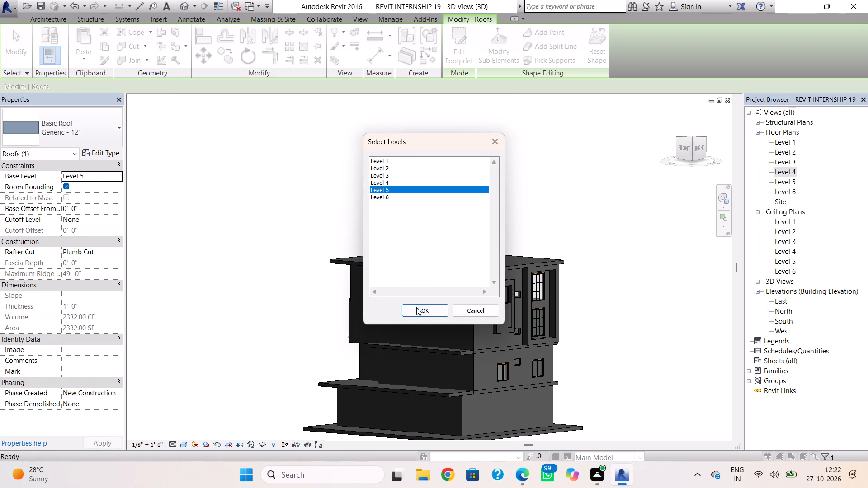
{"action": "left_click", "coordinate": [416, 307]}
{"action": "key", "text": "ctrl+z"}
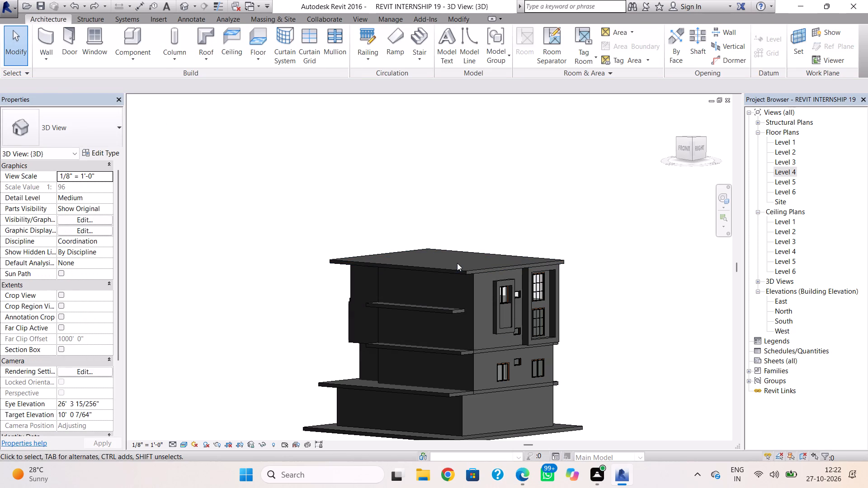
Copy the Level 5 Generic - 12" roof and paste it aligned to Level 6.
{"action": "left_click", "coordinate": [374, 261]}
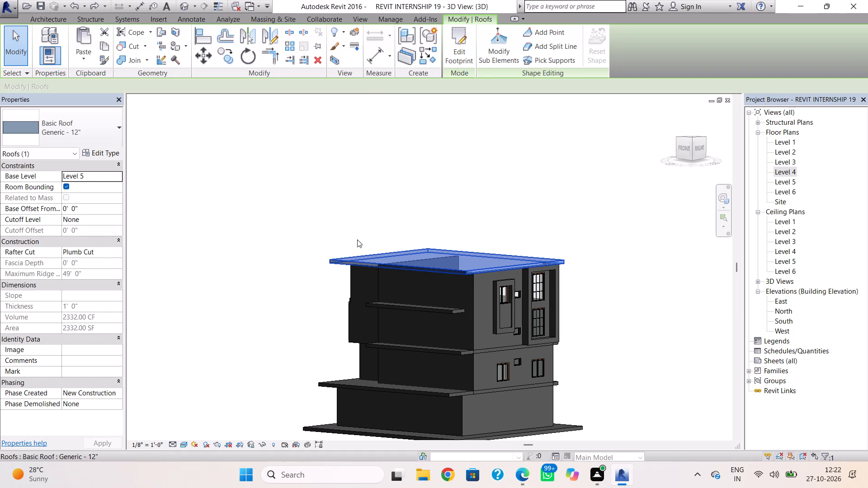
{"action": "left_click", "coordinate": [106, 50]}
{"action": "left_click", "coordinate": [89, 58]}
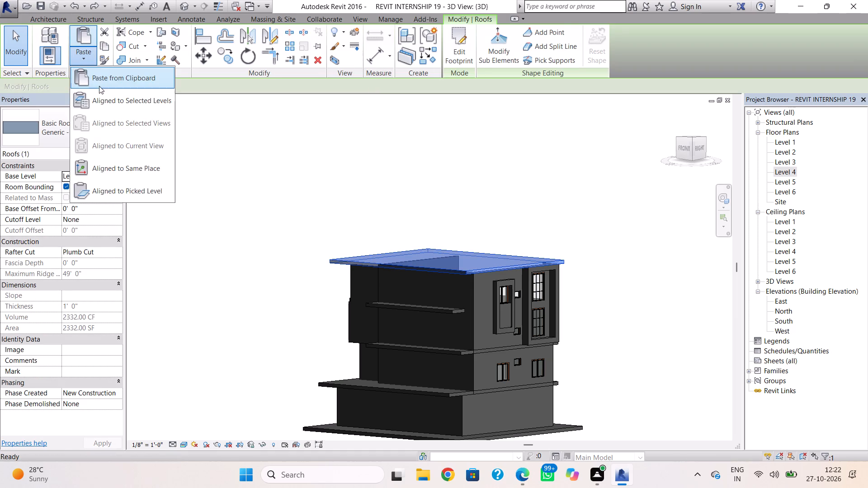
{"action": "left_click", "coordinate": [107, 99]}
{"action": "left_click", "coordinate": [378, 197]}
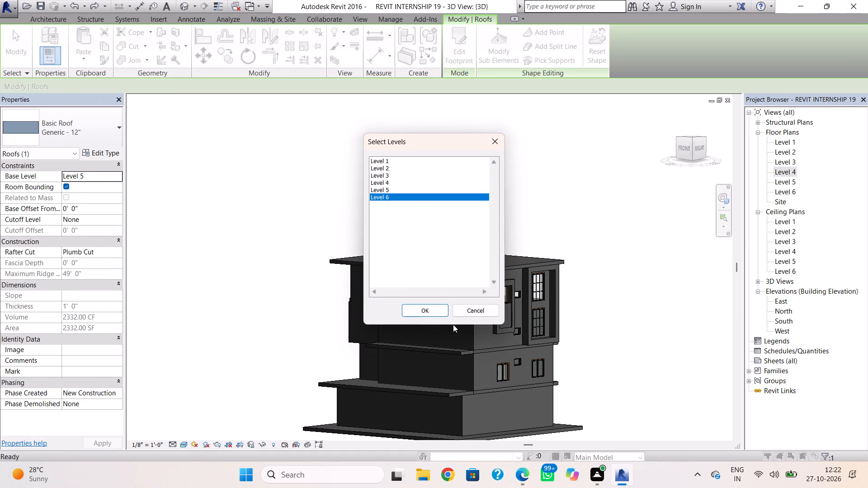
{"action": "left_click", "coordinate": [439, 310]}
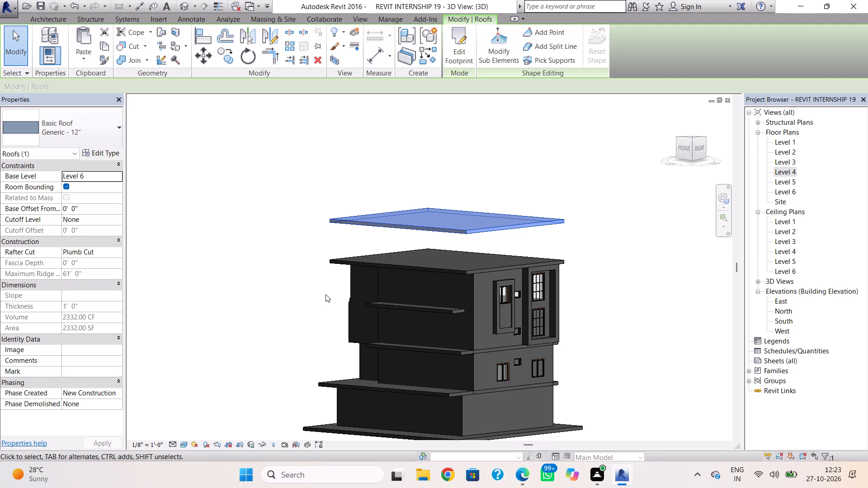
Delete the original roof at Level 5, keeping the one at Level 6.
{"action": "left_click", "coordinate": [370, 265]}
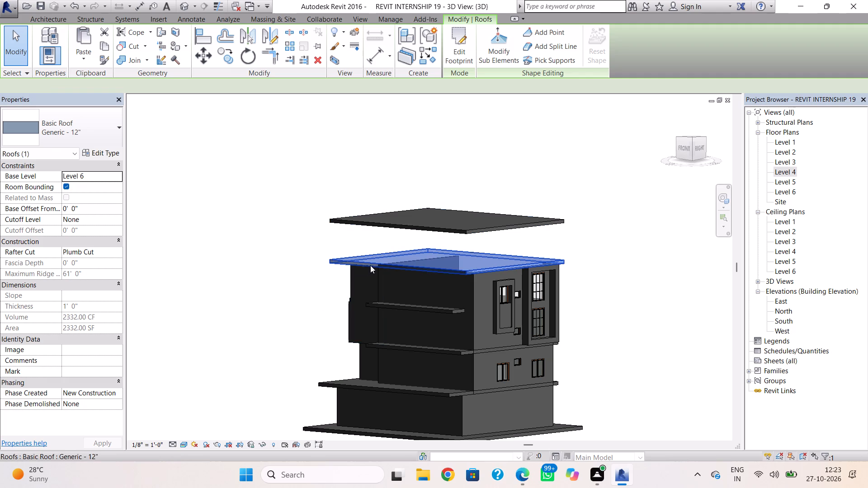
{"action": "key", "text": "Delete"}
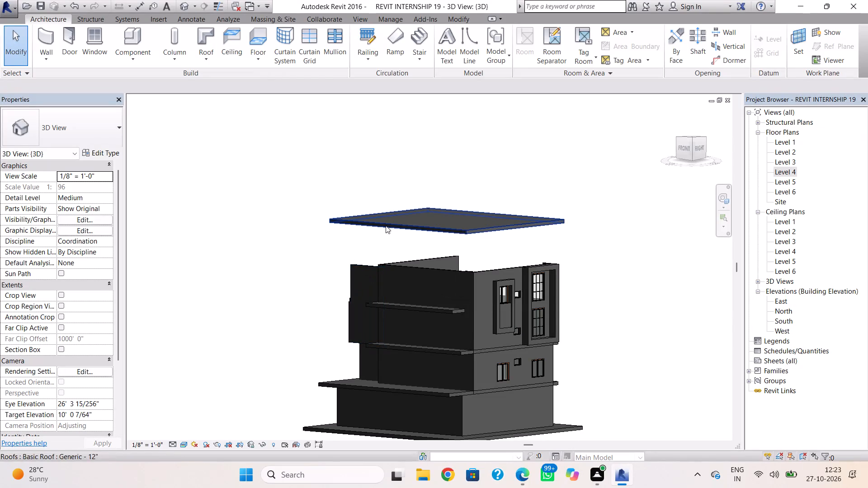
Stretch the top of the bay's Generic - 5" front wall up to the underside of the Level 6 roof.
{"action": "left_click", "coordinate": [368, 268]}
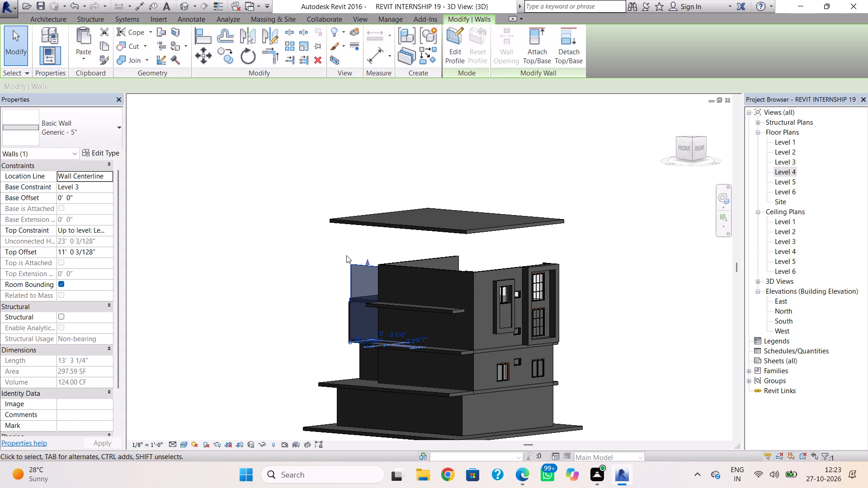
{"action": "left_click_drag", "start_coordinate": [368, 259], "coordinate": [371, 244]}
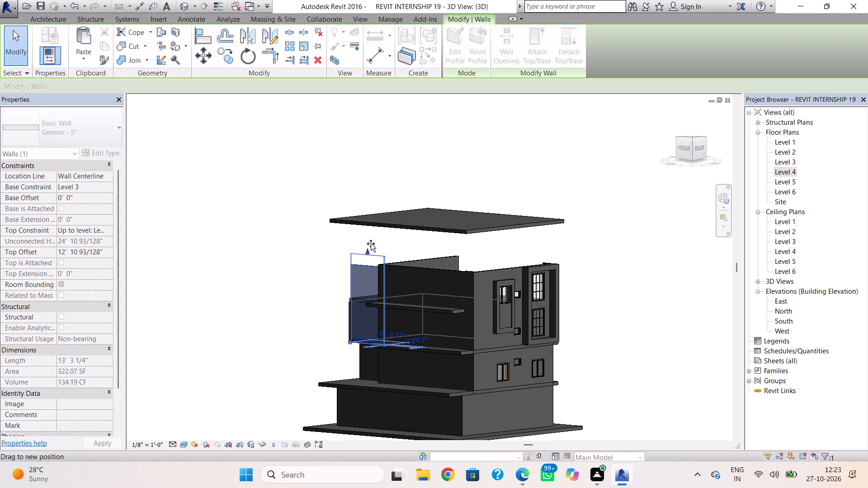
{"action": "left_click_drag", "start_coordinate": [371, 244], "coordinate": [373, 225]}
{"action": "left_click", "coordinate": [303, 253]}
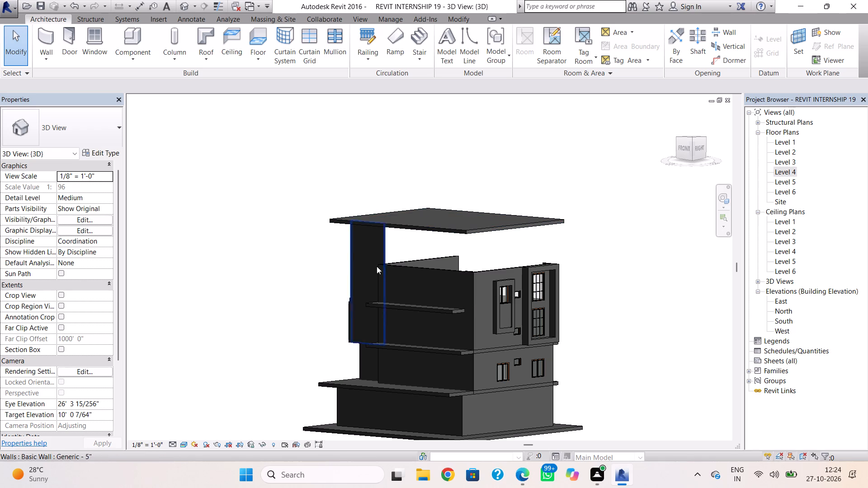
Copy the Level 3 Generic - 8" west side wall behind the bay's front wall and paste it aligned to Level 4.
{"action": "right_click_drag", "start_coordinate": [376, 292], "coordinate": [533, 301], "text": "shift"}
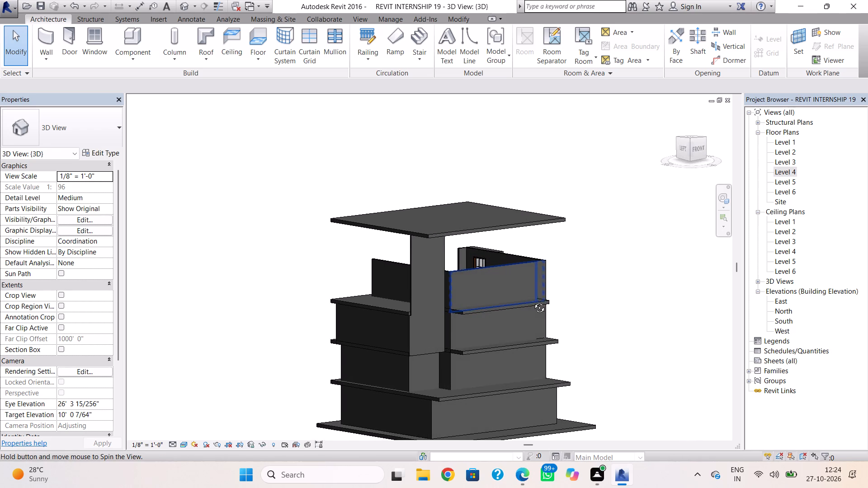
{"action": "right_click_drag", "start_coordinate": [533, 301], "coordinate": [540, 301], "text": "shift"}
{"action": "left_click", "coordinate": [410, 318]}
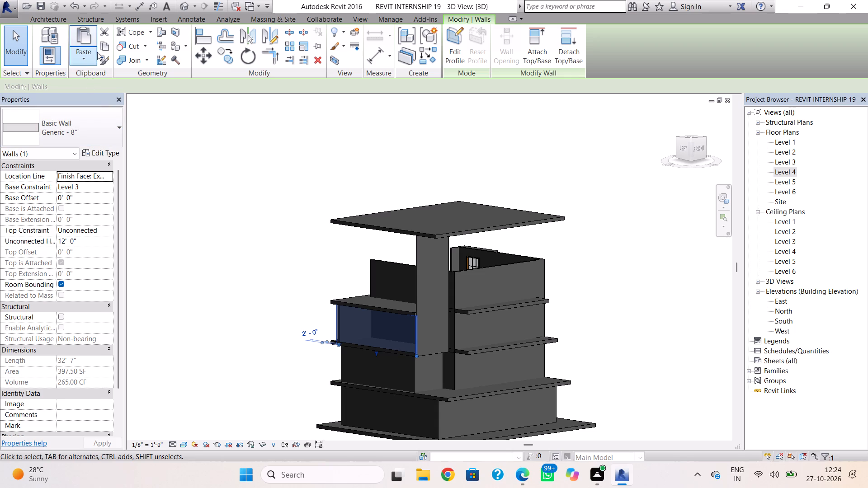
{"action": "left_click", "coordinate": [106, 46]}
{"action": "left_click", "coordinate": [86, 64]}
{"action": "left_click", "coordinate": [106, 98]}
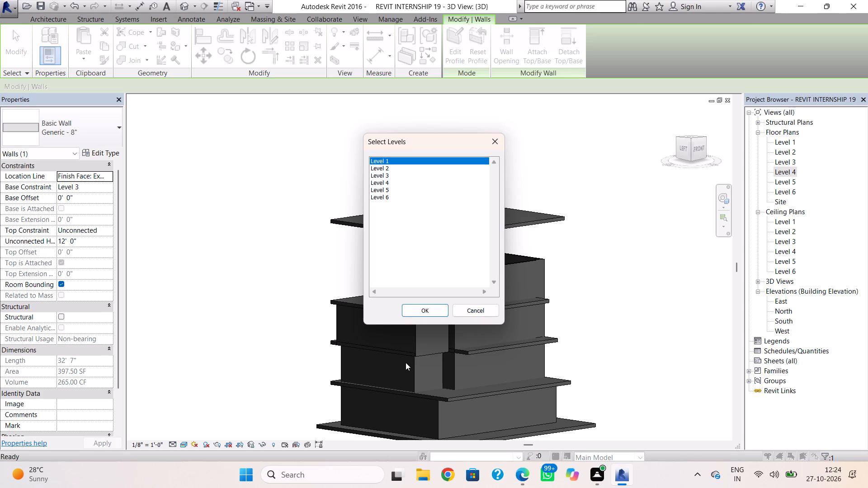
{"action": "left_click", "coordinate": [384, 183]}
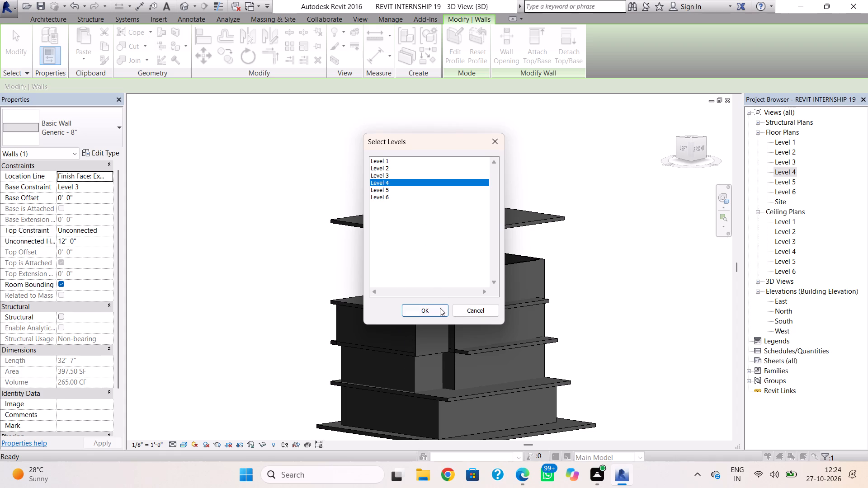
{"action": "left_click", "coordinate": [440, 308]}
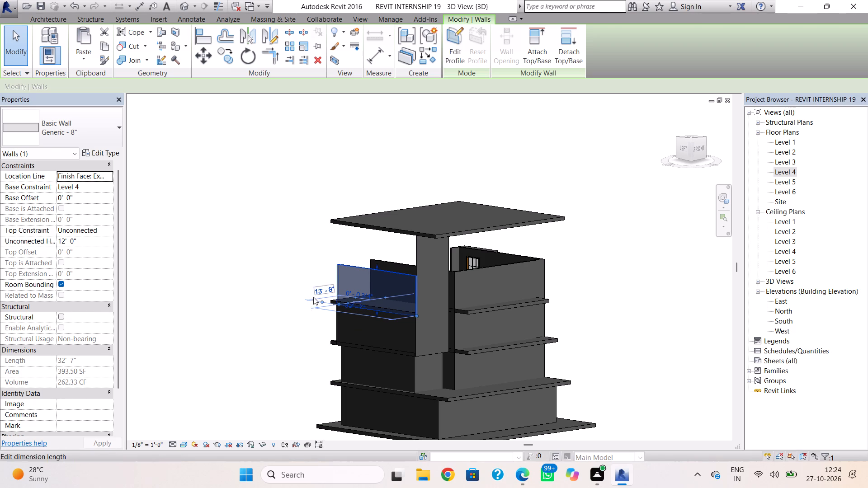
{"action": "key", "text": "Escape"}
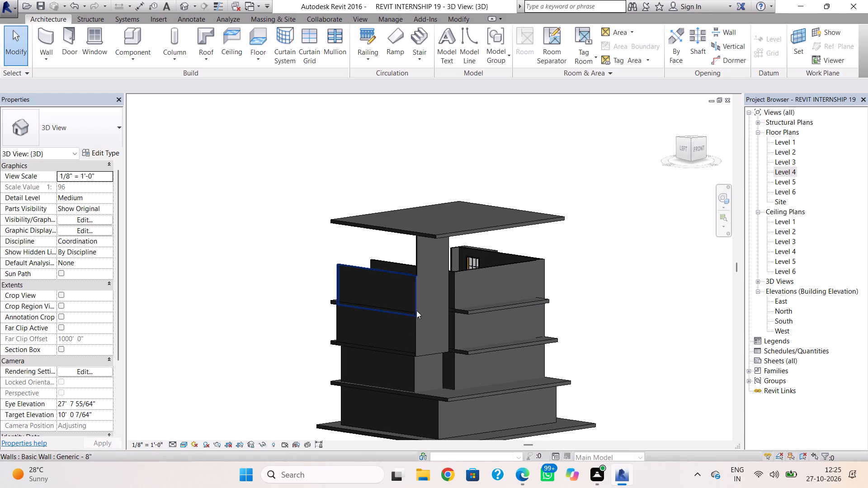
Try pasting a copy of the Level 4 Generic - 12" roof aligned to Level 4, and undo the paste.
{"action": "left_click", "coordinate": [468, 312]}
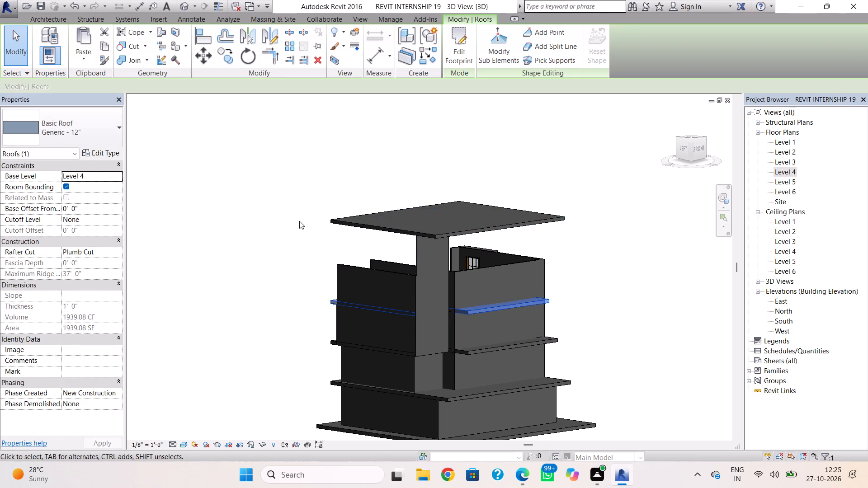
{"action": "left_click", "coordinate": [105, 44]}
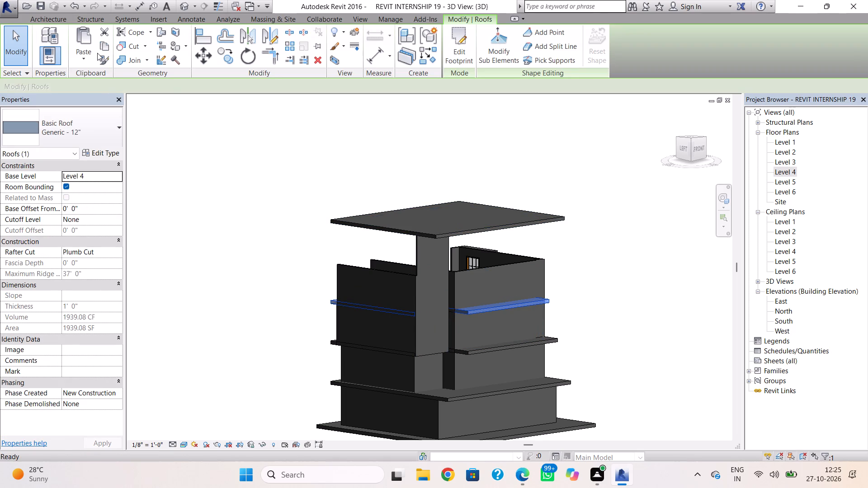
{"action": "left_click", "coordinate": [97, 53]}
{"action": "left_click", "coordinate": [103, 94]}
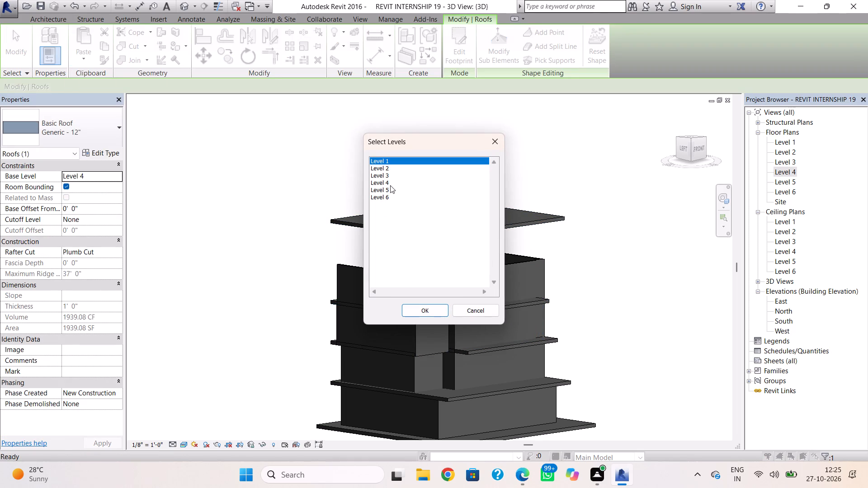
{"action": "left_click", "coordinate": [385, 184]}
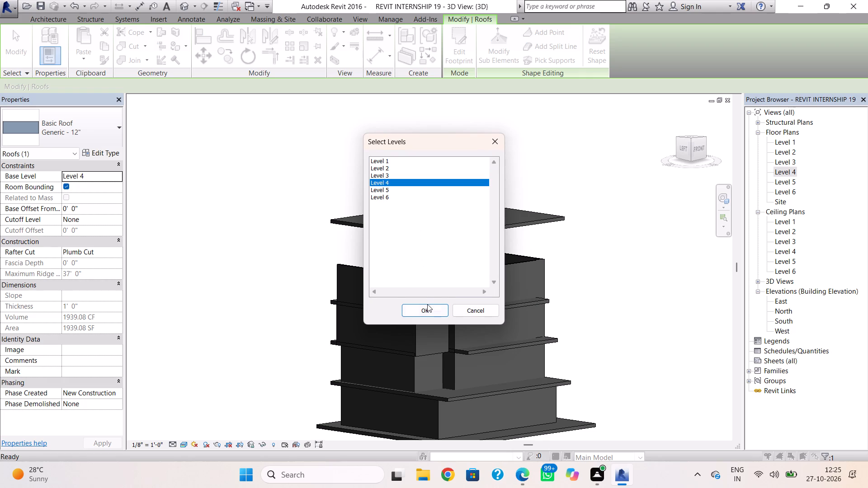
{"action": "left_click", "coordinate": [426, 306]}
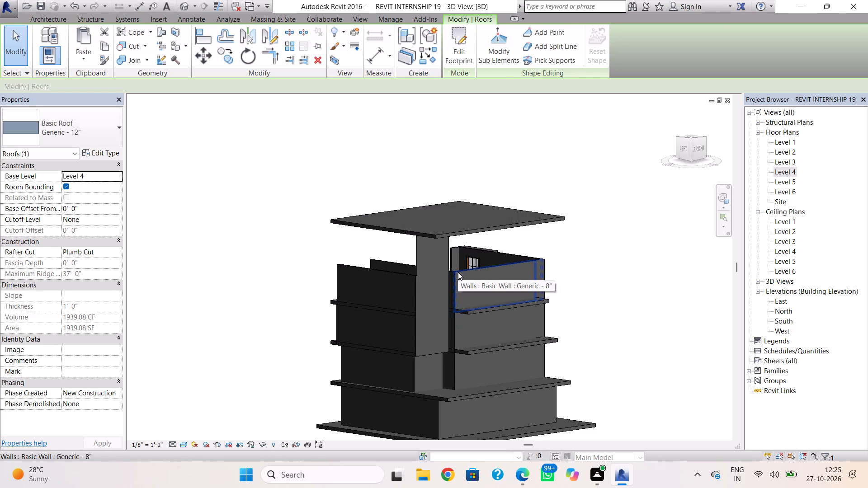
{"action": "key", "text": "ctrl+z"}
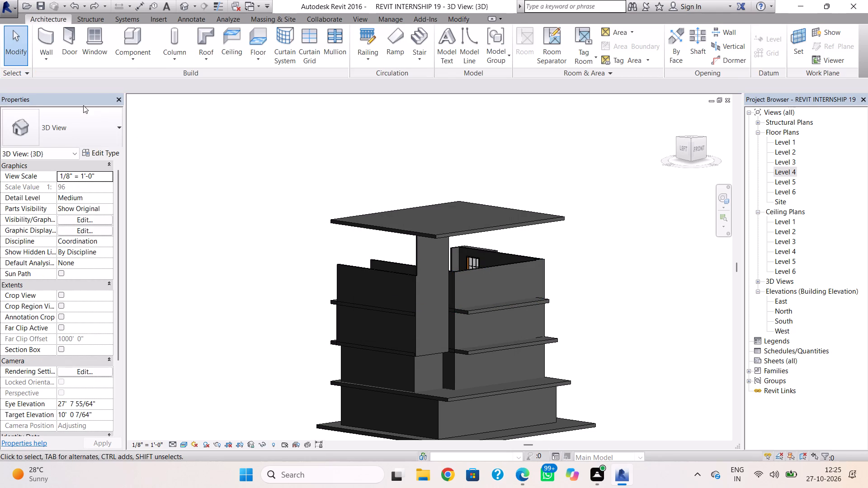
Copy the Level 4 Generic - 12" roof and paste it aligned to Level 5.
{"action": "left_click", "coordinate": [468, 310]}
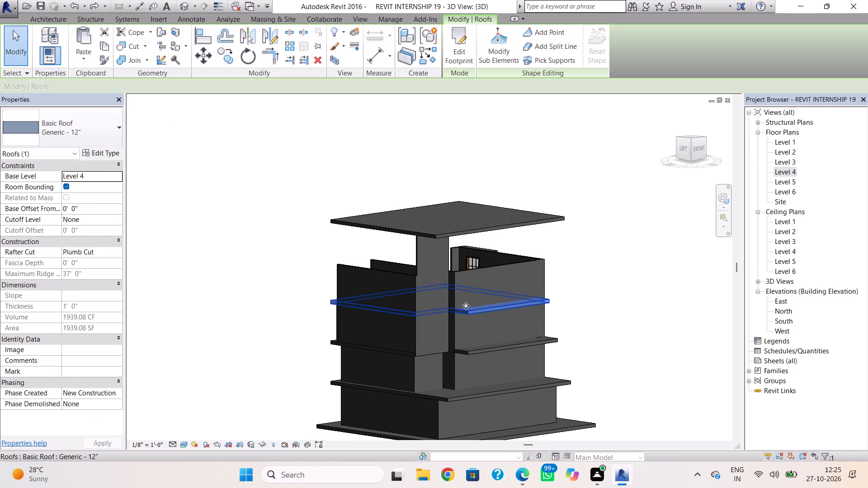
{"action": "left_click", "coordinate": [108, 49]}
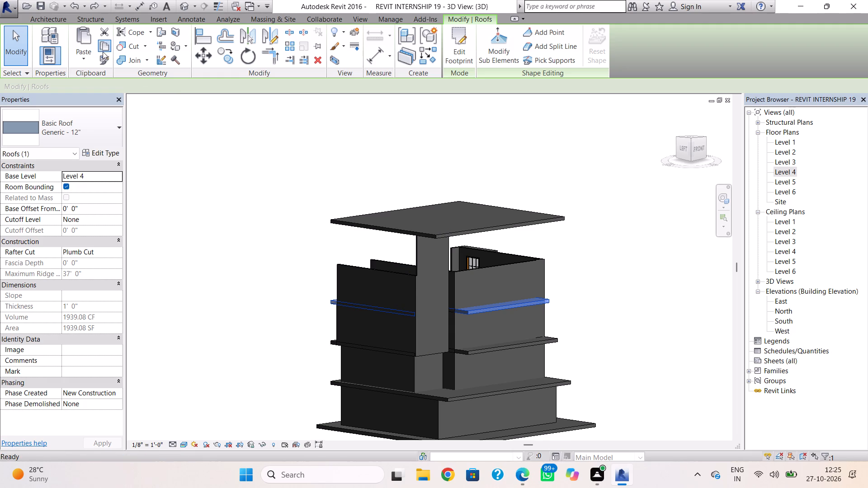
{"action": "left_click", "coordinate": [88, 56]}
{"action": "left_click", "coordinate": [113, 97]}
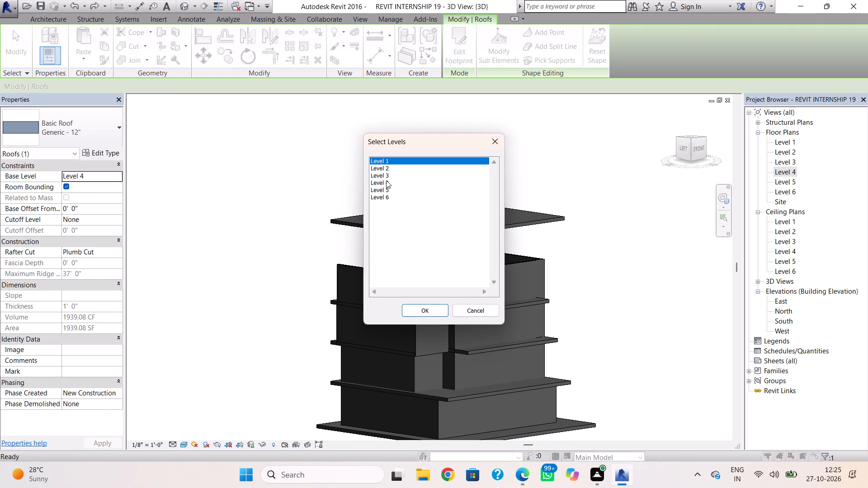
{"action": "left_click", "coordinate": [387, 182]}
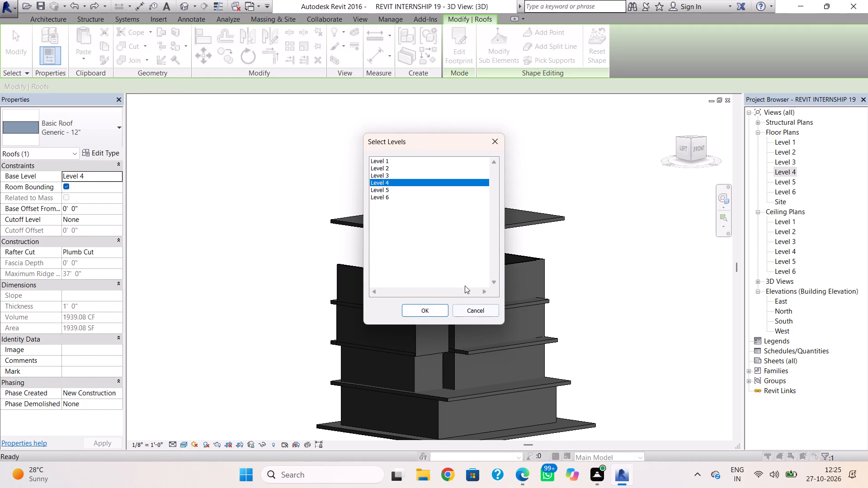
{"action": "left_click", "coordinate": [381, 188]}
{"action": "left_click", "coordinate": [426, 306]}
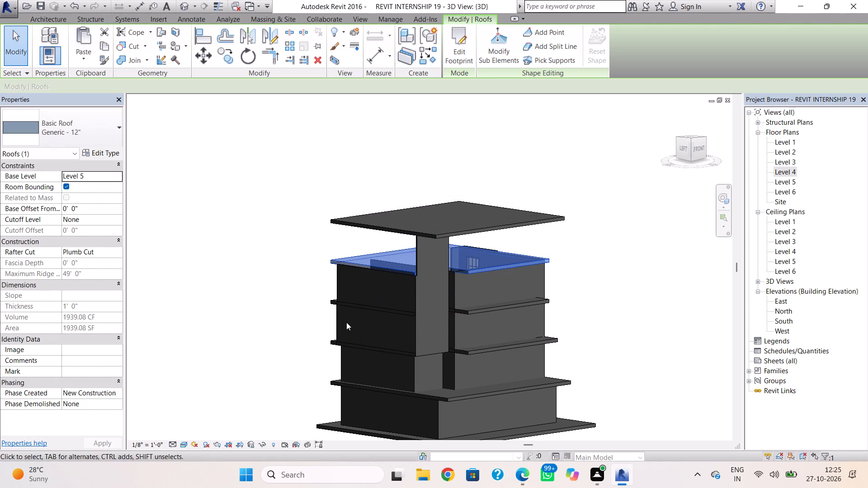
{"action": "key", "text": "Escape"}
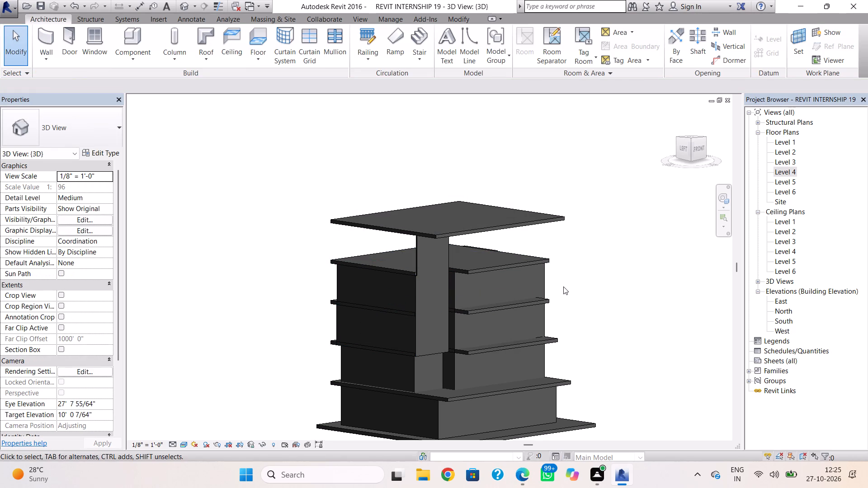
Edit the Level 5 roof's footprint in the Level 4 plan, moving its east boundary line out to the east wall's outer face.
{"action": "right_click_drag", "start_coordinate": [563, 286], "coordinate": [420, 280], "text": "shift"}
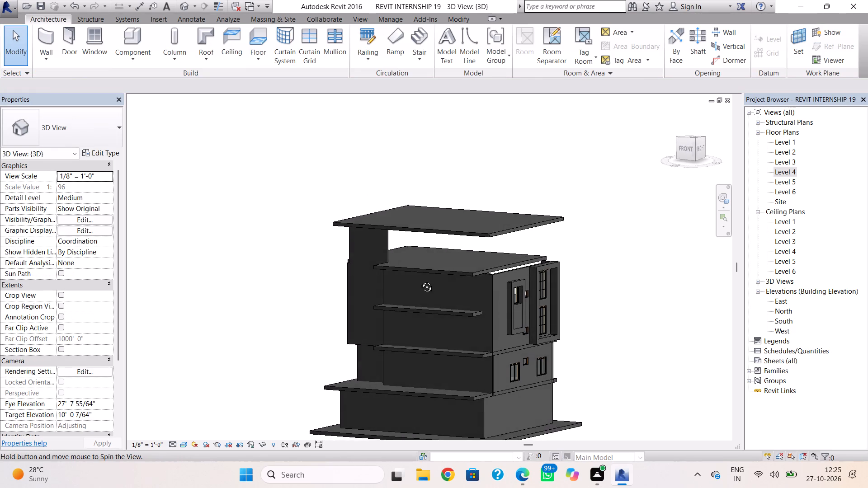
{"action": "right_click_drag", "start_coordinate": [420, 280], "coordinate": [355, 334], "text": "shift"}
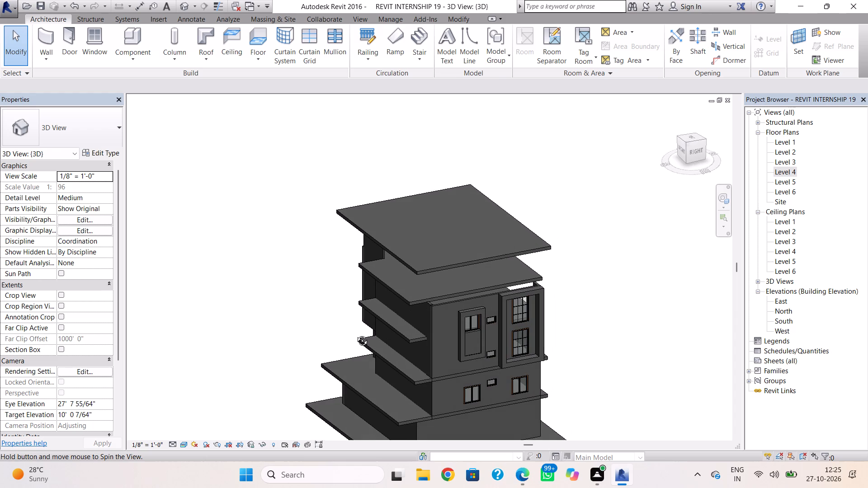
{"action": "right_click_drag", "start_coordinate": [355, 334], "coordinate": [356, 334], "text": "shift"}
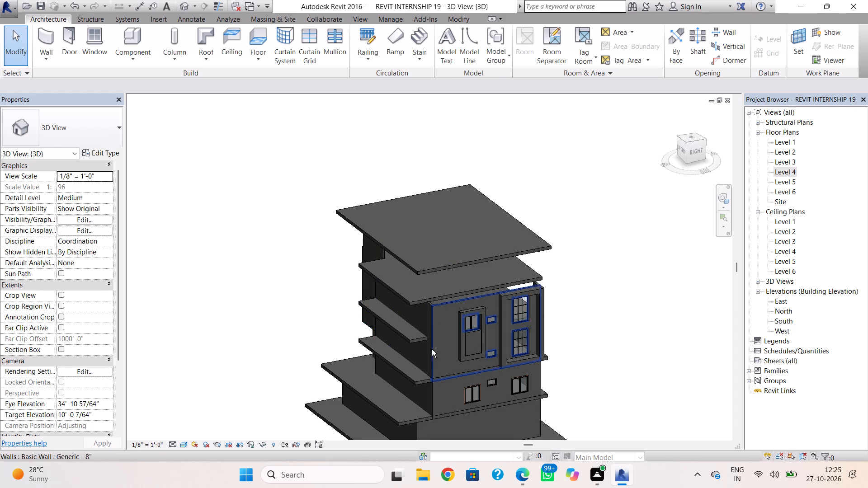
{"action": "right_click_drag", "start_coordinate": [431, 350], "coordinate": [467, 322], "text": "shift"}
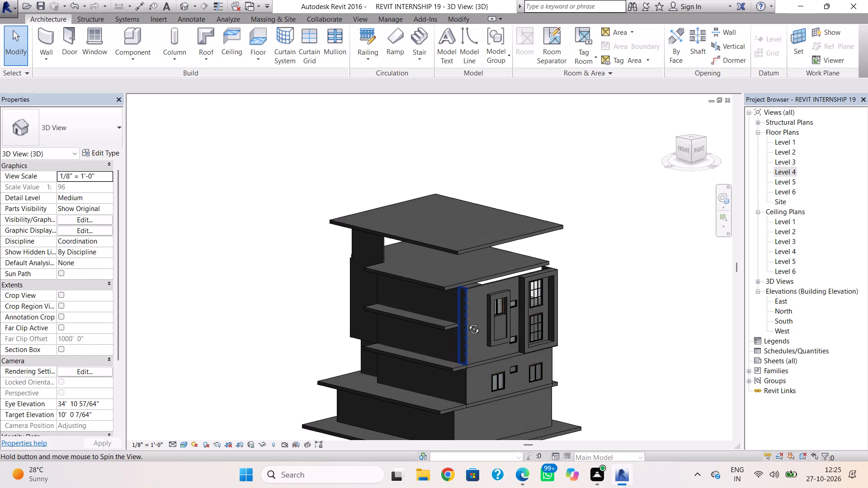
{"action": "right_click_drag", "start_coordinate": [467, 322], "coordinate": [491, 338], "text": "shift"}
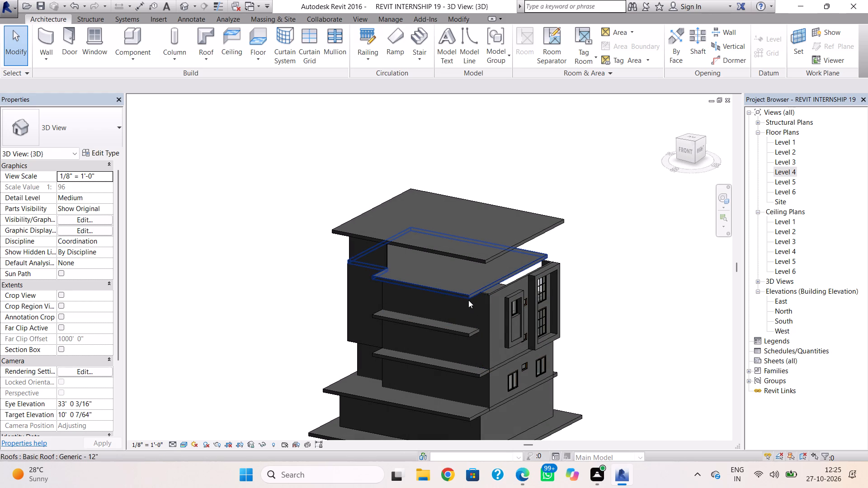
{"action": "left_click", "coordinate": [468, 300]}
{"action": "double_click", "coordinate": [469, 300]}
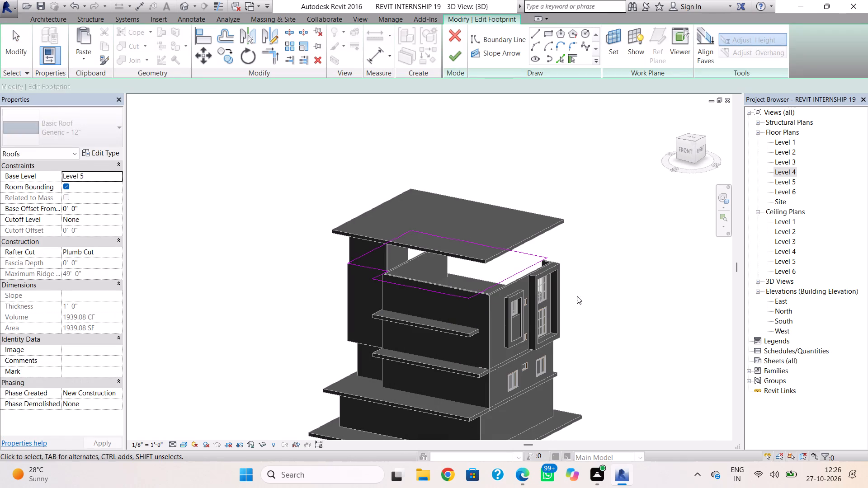
{"action": "double_click", "coordinate": [782, 168]}
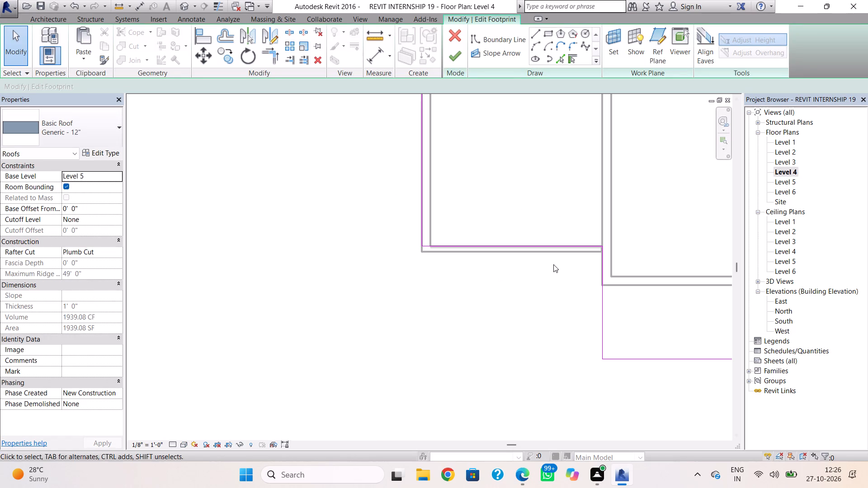
{"action": "scroll", "coordinate": [564, 261], "scroll_direction": "down", "scroll_amount": 2}
{"action": "middle_click_drag", "start_coordinate": [558, 265], "coordinate": [229, 298]}
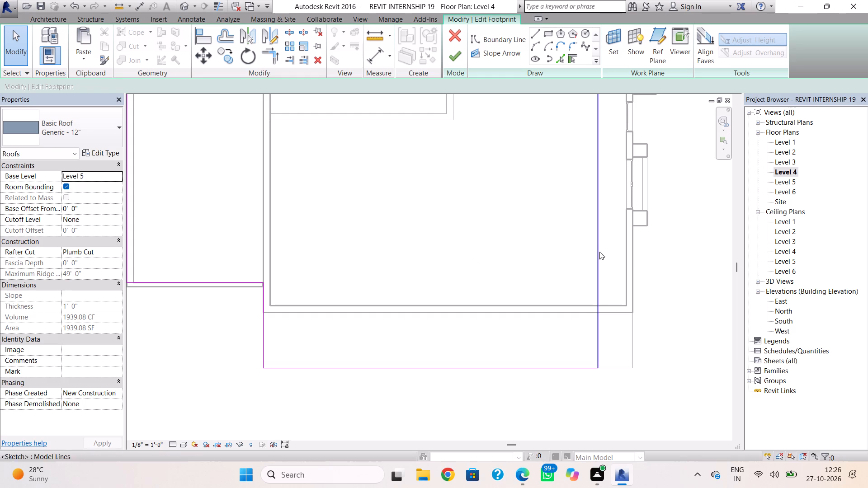
{"action": "left_click", "coordinate": [598, 257]}
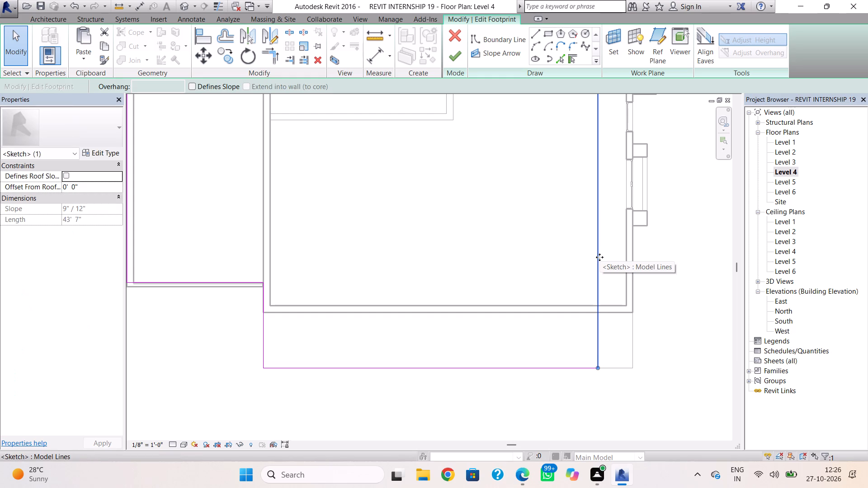
{"action": "key", "text": "Right"}
{"action": "key", "text": "Right"}
{"action": "key", "text": "Right"}
{"action": "key", "text": "Right"}
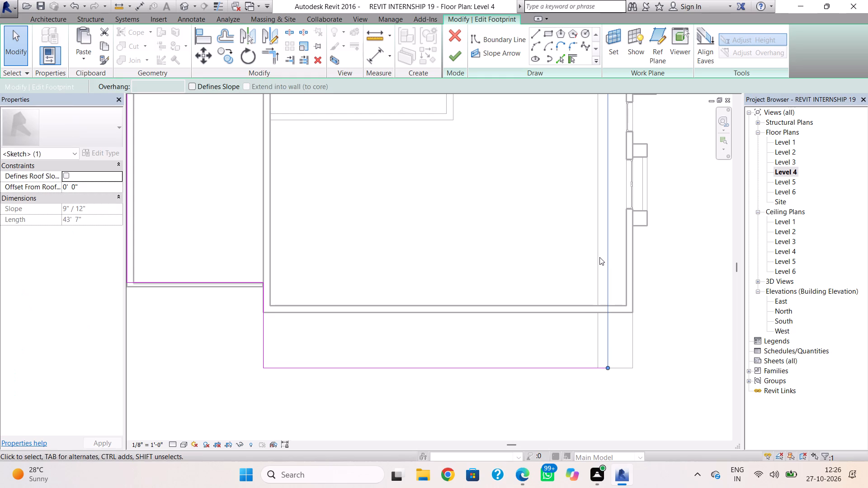
{"action": "key", "text": "Right"}
{"action": "key", "text": "Right"}
{"action": "key", "text": "Right"}
{"action": "key", "text": "Right"}
{"action": "key", "text": "Right"}
{"action": "key", "text": "Right"}
{"action": "key", "text": "Right"}
{"action": "key", "text": "Right"}
{"action": "key", "text": "Right"}
{"action": "key", "text": "Right"}
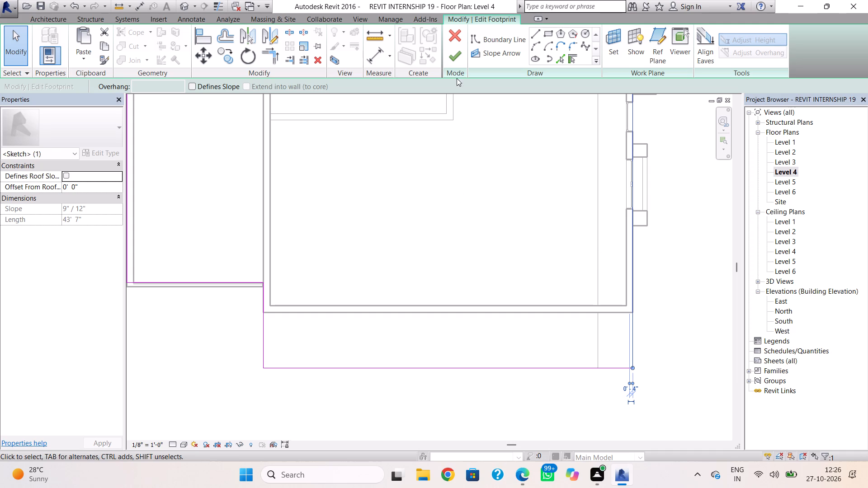
{"action": "left_click", "coordinate": [462, 57]}
{"action": "left_click", "coordinate": [470, 243]}
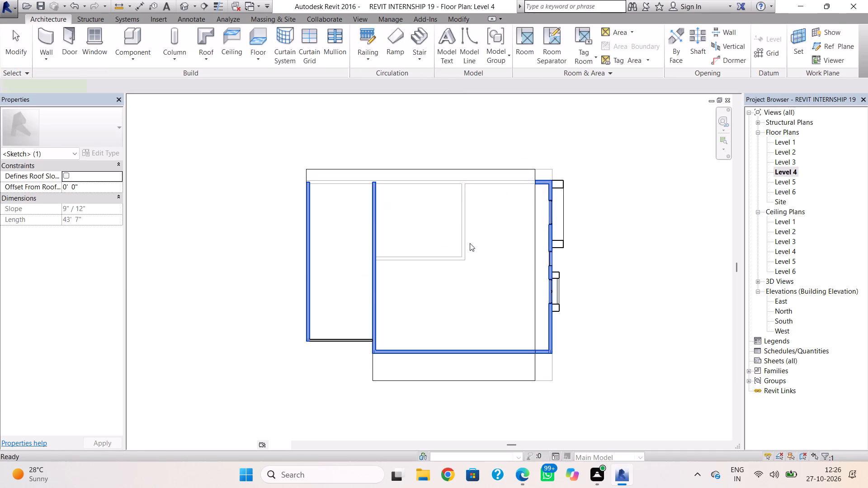
Copy the Level 4 Generic - 8" west side wall behind the bay's front wall and paste it aligned to Level 5.
{"action": "left_click", "coordinate": [186, 9]}
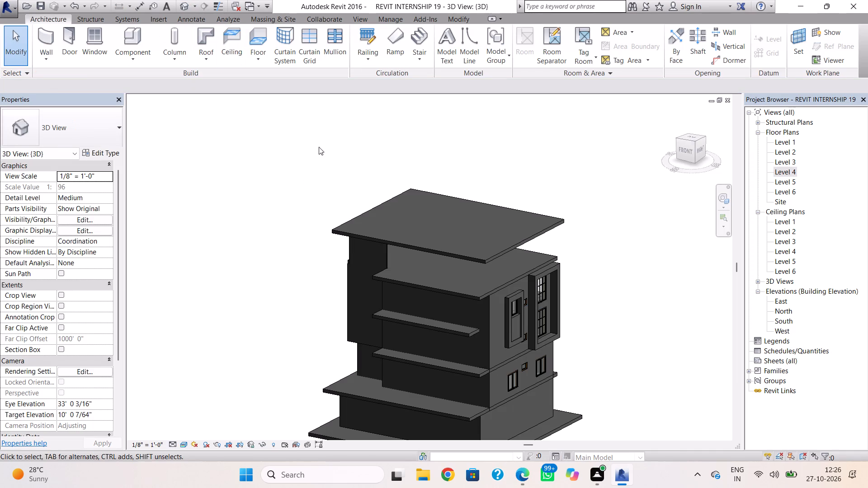
{"action": "right_click_drag", "start_coordinate": [463, 305], "coordinate": [594, 301], "text": "shift"}
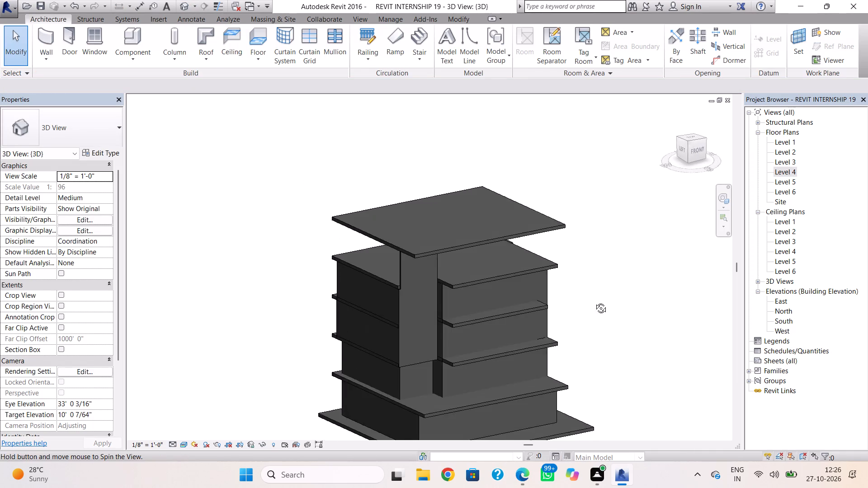
{"action": "right_click_drag", "start_coordinate": [594, 301], "coordinate": [615, 311], "text": "shift"}
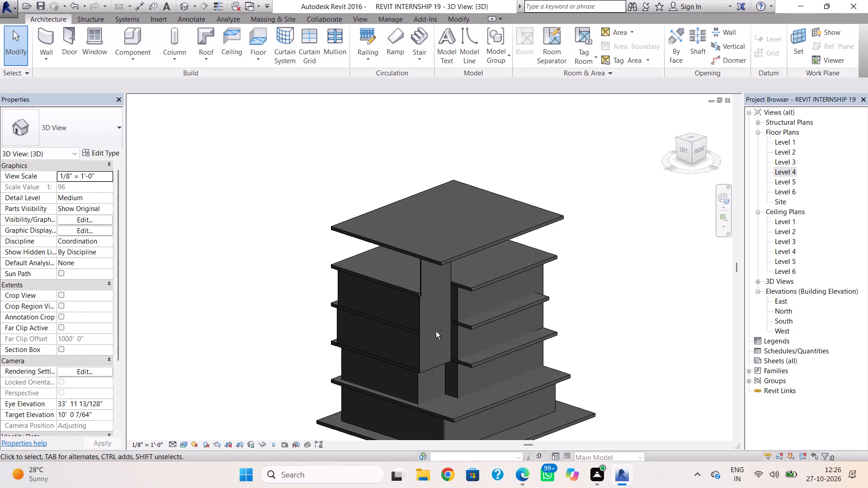
{"action": "right_click_drag", "start_coordinate": [437, 330], "coordinate": [488, 310], "text": "shift"}
{"action": "left_click", "coordinate": [358, 303]}
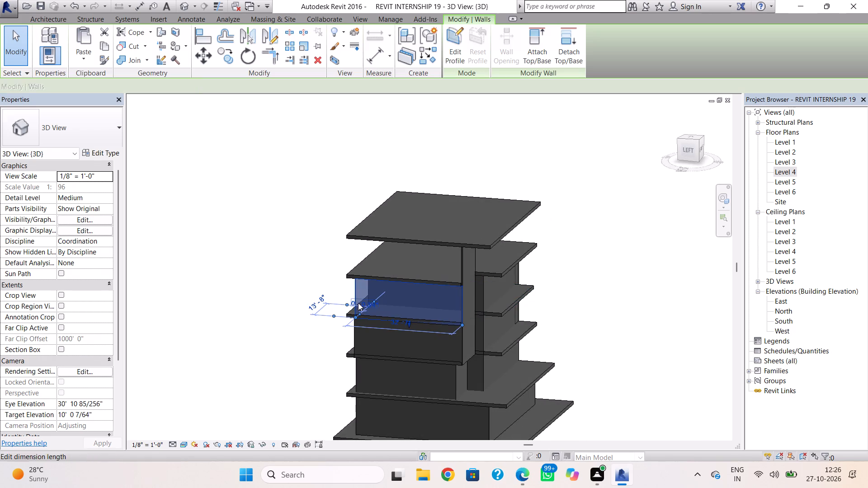
{"action": "left_click", "coordinate": [110, 44]}
{"action": "left_click", "coordinate": [88, 56]}
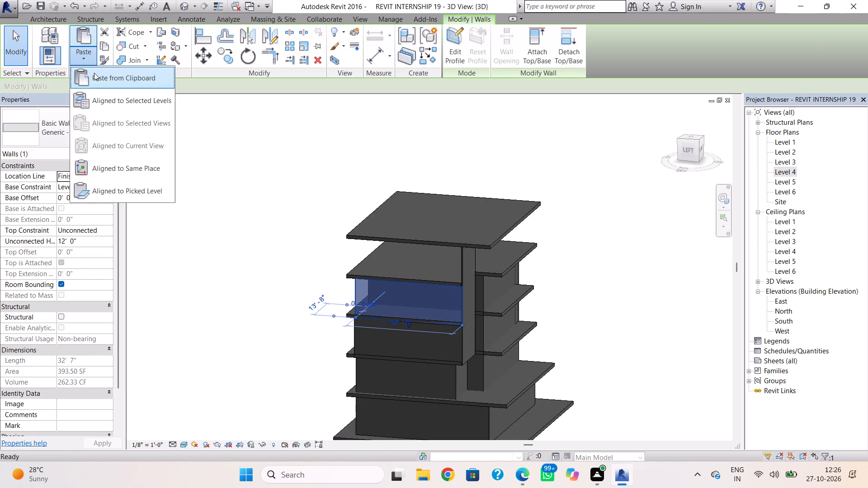
{"action": "left_click", "coordinate": [108, 103]}
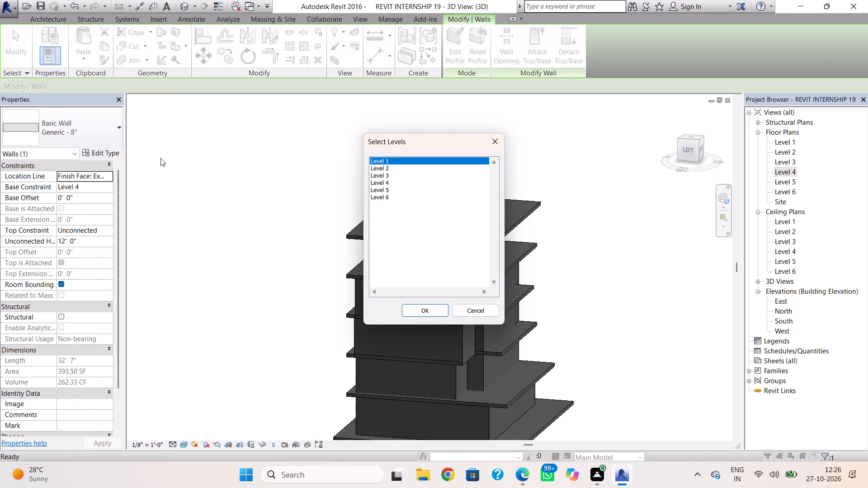
{"action": "left_click", "coordinate": [392, 191]}
{"action": "left_click", "coordinate": [413, 307]}
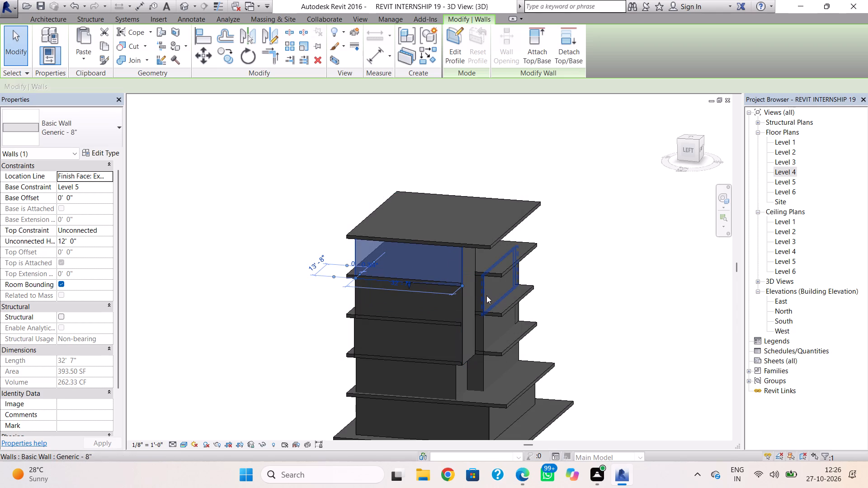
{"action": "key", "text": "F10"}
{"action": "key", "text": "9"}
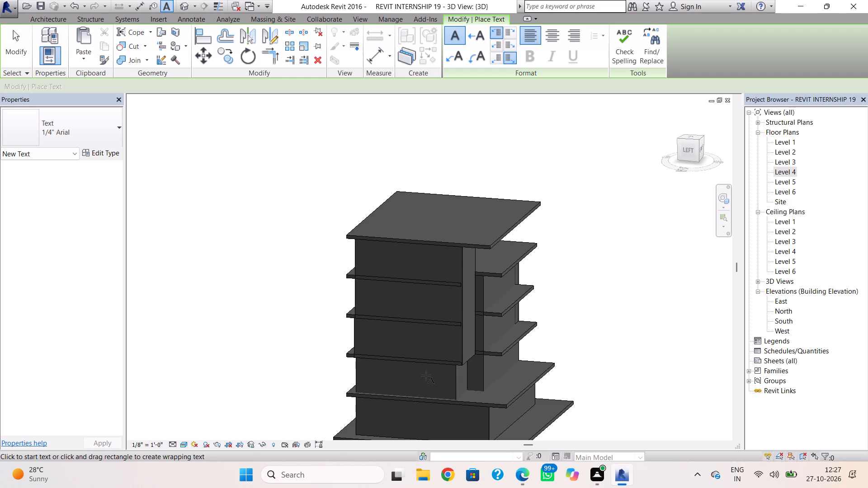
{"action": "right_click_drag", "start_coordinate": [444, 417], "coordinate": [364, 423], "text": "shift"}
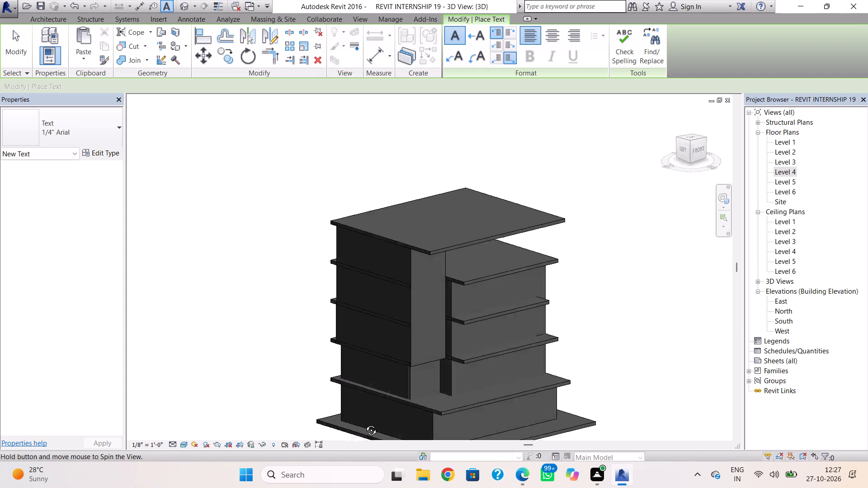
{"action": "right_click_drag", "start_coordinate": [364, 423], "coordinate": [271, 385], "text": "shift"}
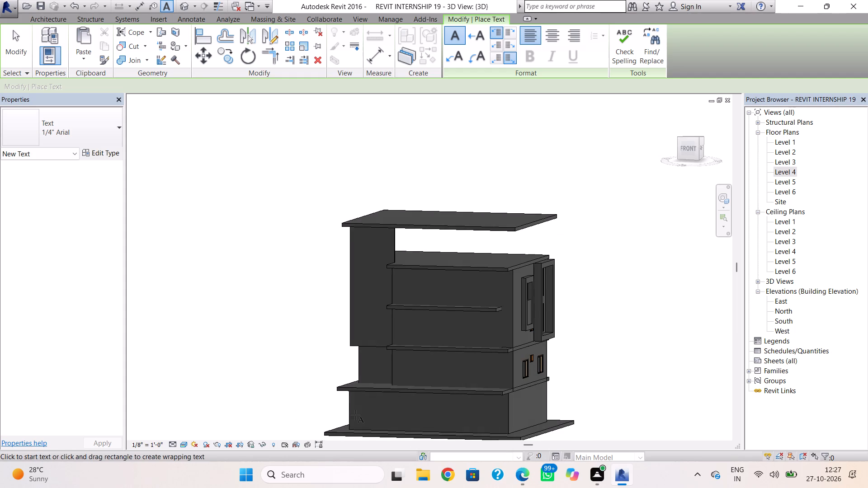
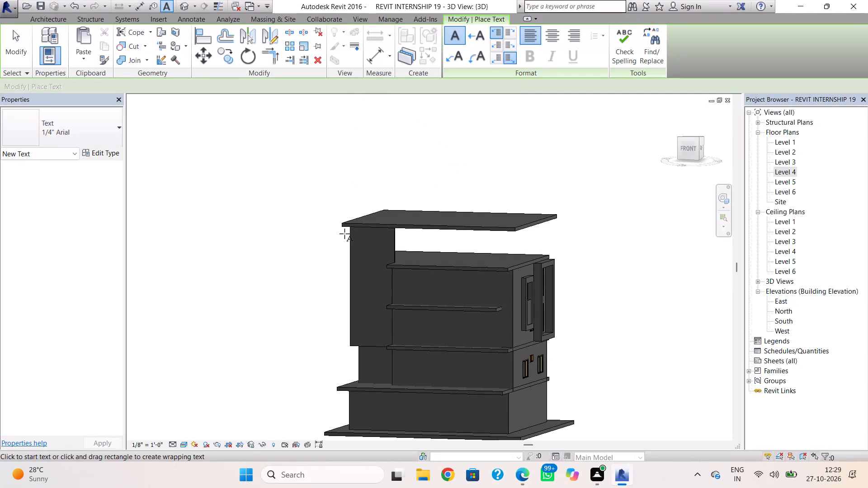
Copy the 35' long Level 4 Generic - 8" side wall between the bay and the main front wall, and paste it aligned to Level 5.
{"action": "key", "text": "Escape"}
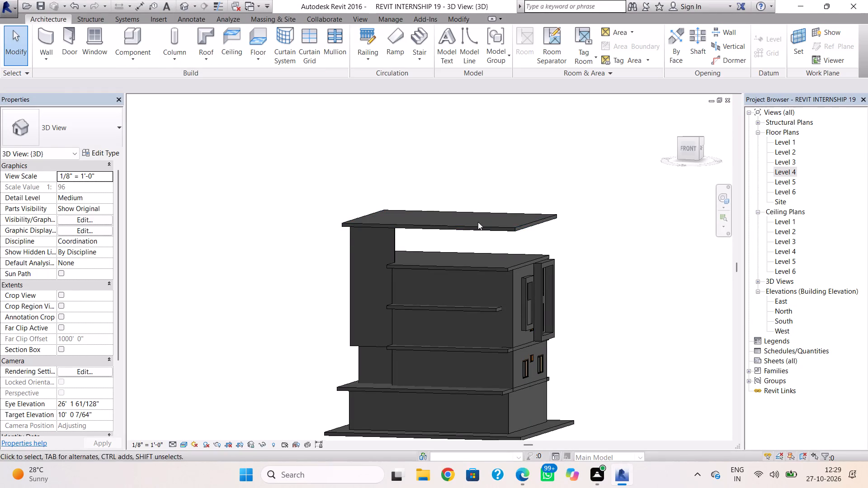
{"action": "left_click_drag", "start_coordinate": [687, 152], "coordinate": [670, 163]}
{"action": "scroll", "coordinate": [579, 248], "scroll_direction": "down", "scroll_amount": 1}
{"action": "middle_click", "coordinate": [579, 248]}
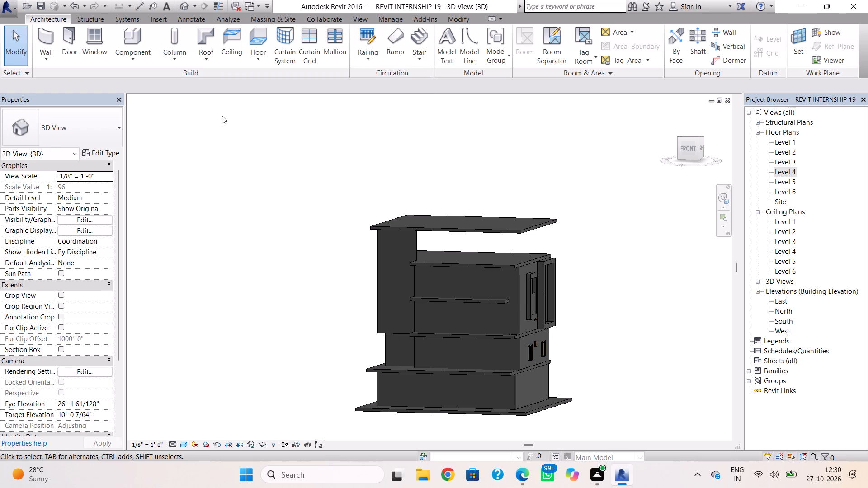
{"action": "scroll", "coordinate": [240, 126], "scroll_direction": "down", "scroll_amount": 2}
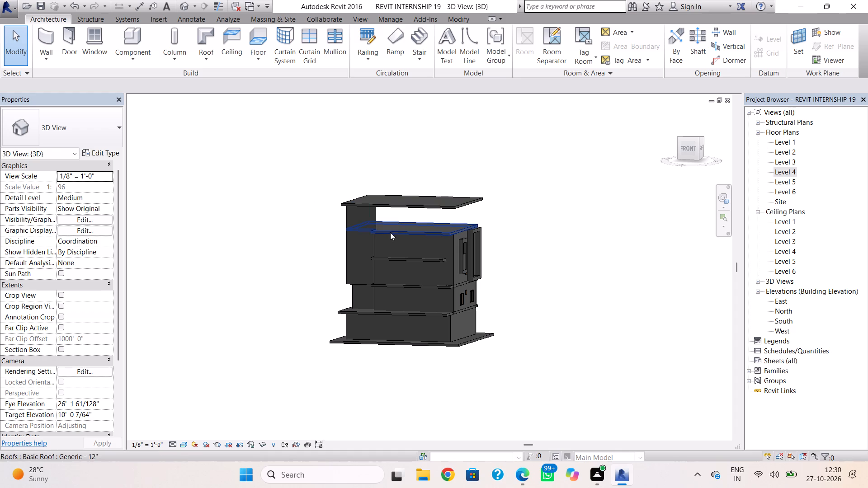
{"action": "right_click_drag", "start_coordinate": [442, 273], "coordinate": [468, 279], "text": "shift"}
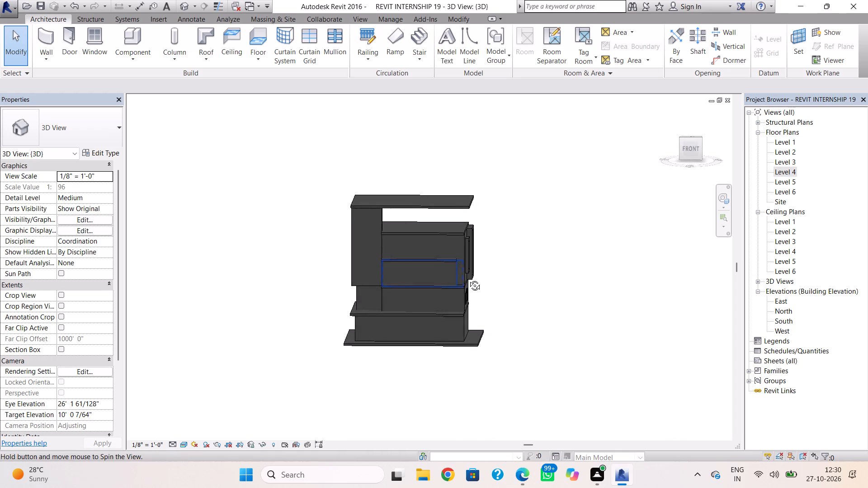
{"action": "right_click_drag", "start_coordinate": [468, 279], "coordinate": [583, 279], "text": "shift"}
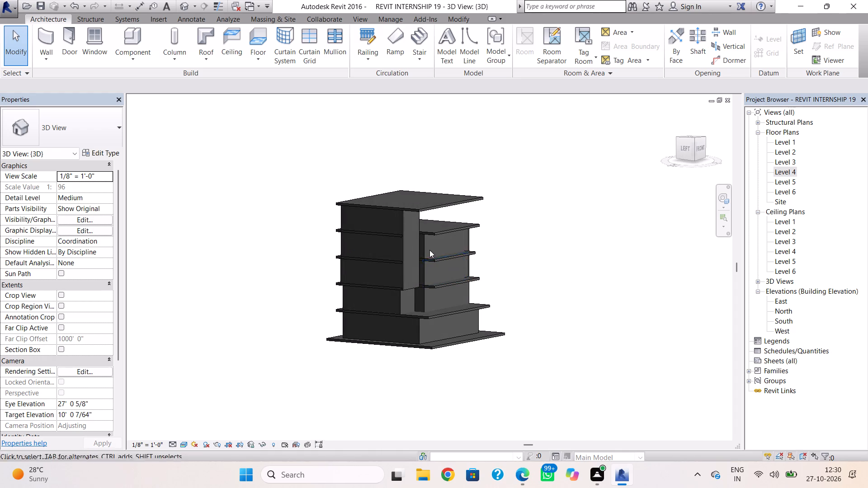
{"action": "left_click", "coordinate": [420, 244]}
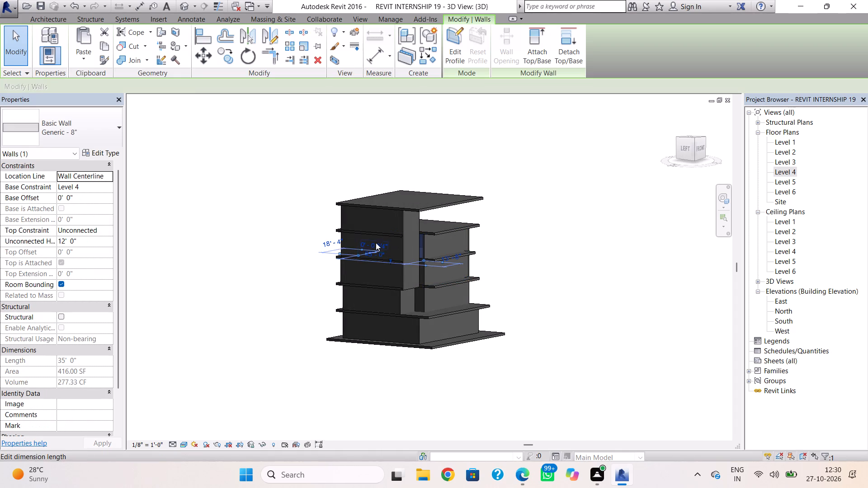
{"action": "left_click", "coordinate": [107, 52]}
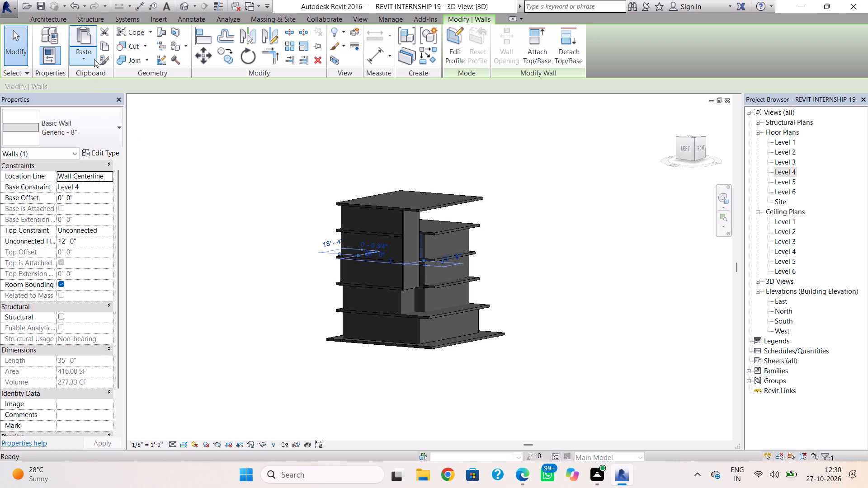
{"action": "left_click", "coordinate": [93, 60]}
{"action": "left_click", "coordinate": [125, 107]}
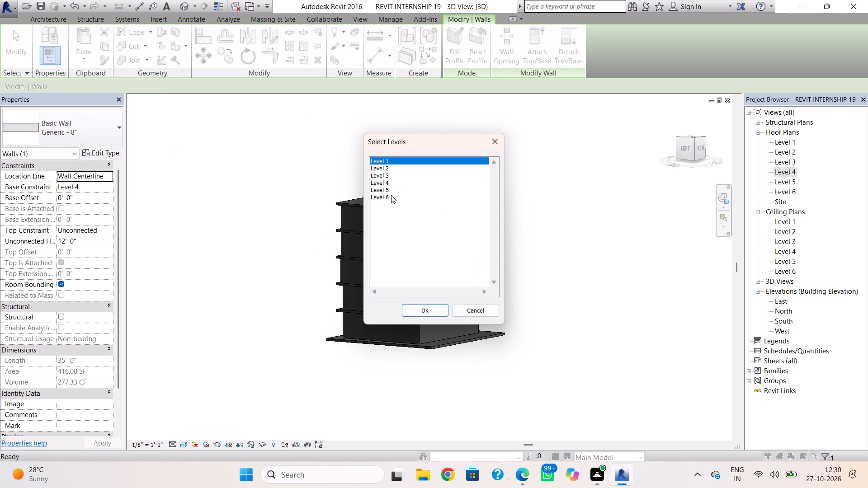
{"action": "left_click", "coordinate": [389, 192]}
{"action": "left_click", "coordinate": [437, 310]}
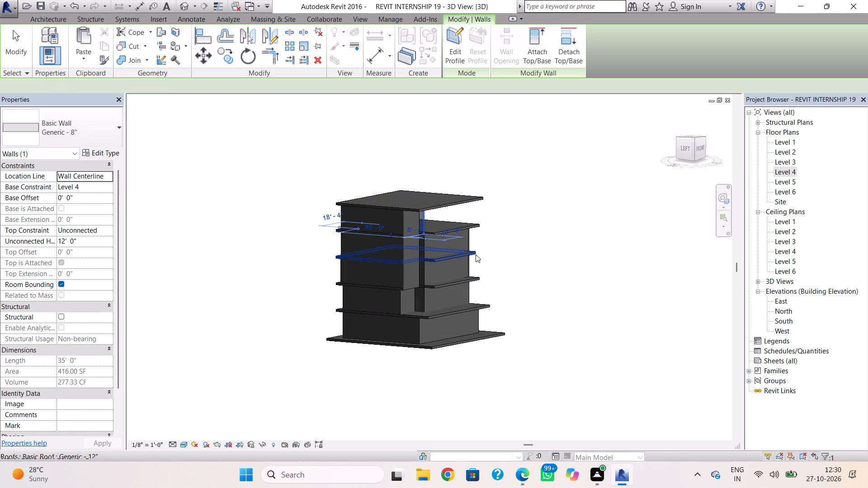
{"action": "key", "text": "Escape"}
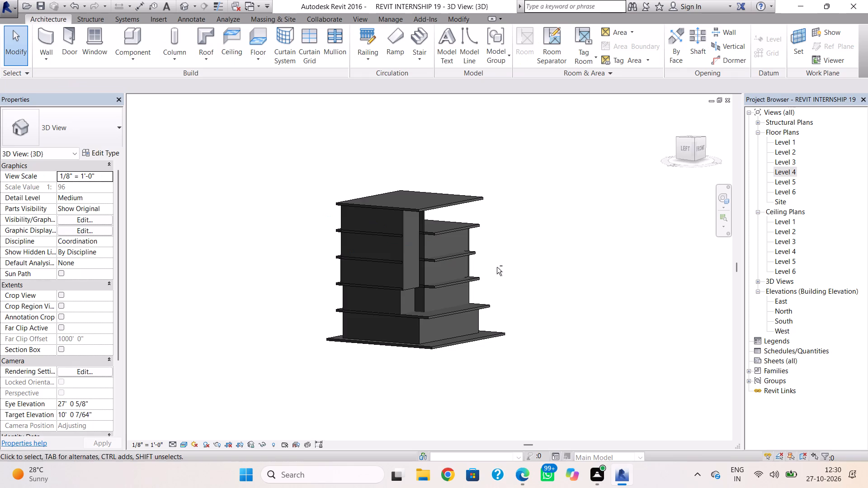
In the Level 3 plan, draw a Generic - 5" wall by Finish Face: Exterior, about 5' 7" south from the front wall's west corner to the roof corner.
{"action": "right_click_drag", "start_coordinate": [497, 267], "coordinate": [357, 317], "text": "shift"}
{"action": "right_click_drag", "start_coordinate": [357, 317], "coordinate": [528, 335], "text": "shift"}
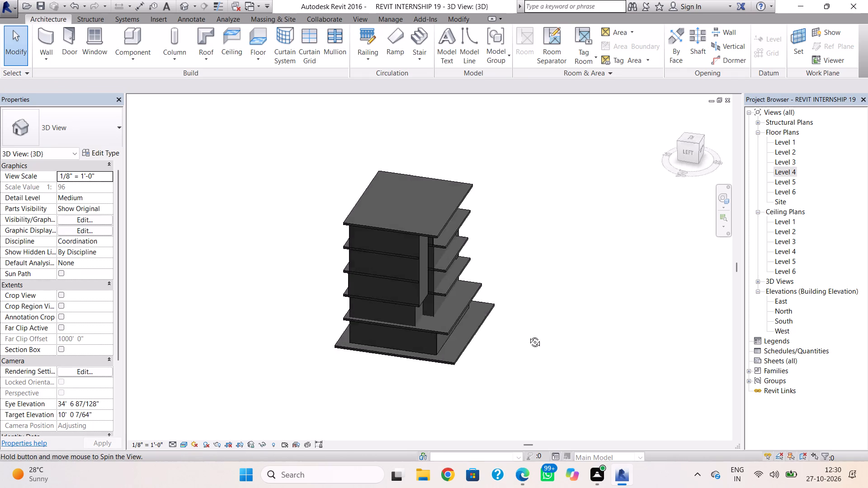
{"action": "right_click_drag", "start_coordinate": [528, 335], "coordinate": [544, 314], "text": "shift"}
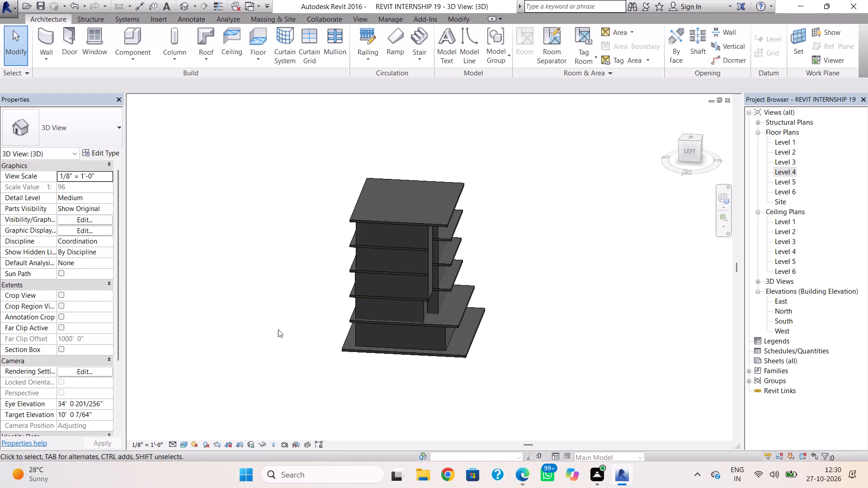
{"action": "left_click", "coordinate": [49, 46]}
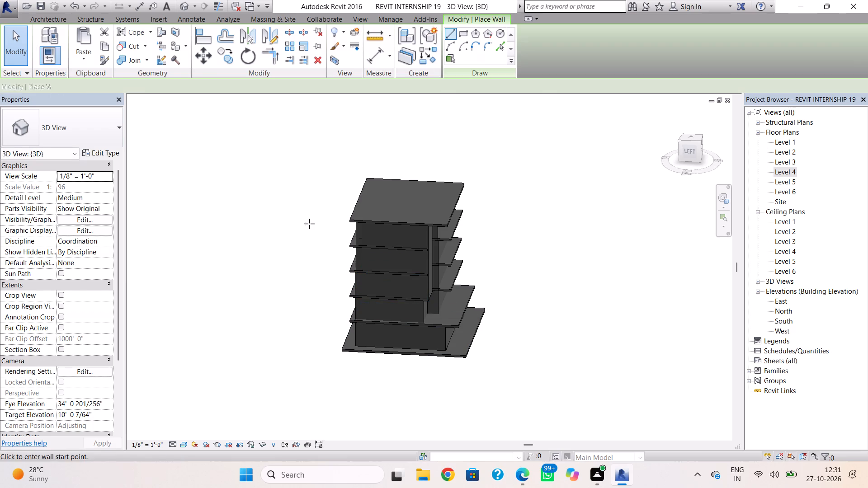
{"action": "scroll", "coordinate": [444, 306], "scroll_direction": "up", "scroll_amount": 1}
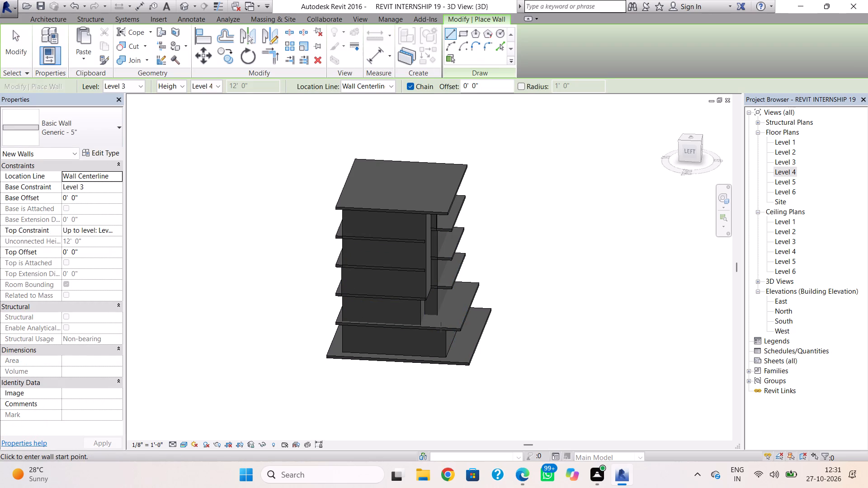
{"action": "double_click", "coordinate": [777, 164]}
{"action": "scroll", "coordinate": [495, 324], "scroll_direction": "down", "scroll_amount": 14}
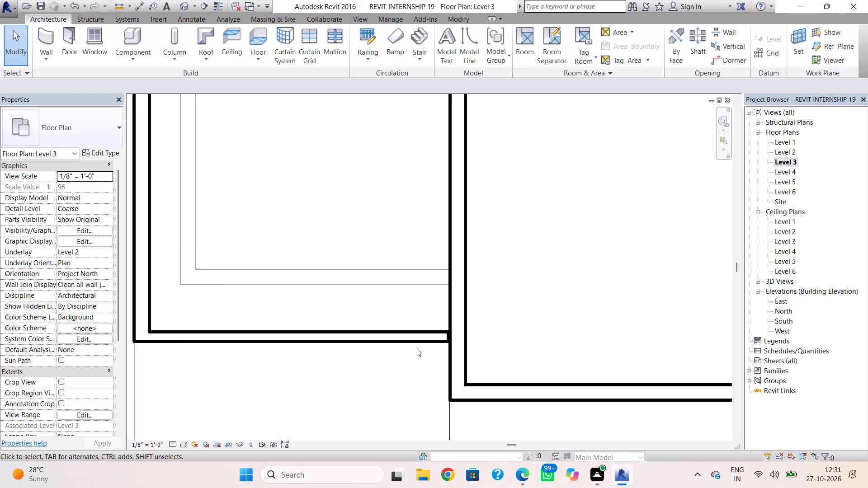
{"action": "middle_click_drag", "start_coordinate": [417, 348], "coordinate": [492, 254]}
{"action": "scroll", "coordinate": [497, 266], "scroll_direction": "down", "scroll_amount": 3}
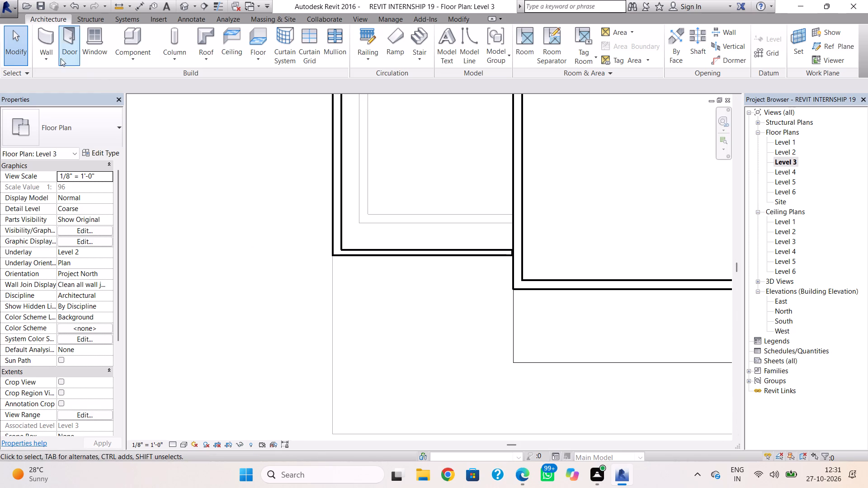
{"action": "left_click", "coordinate": [50, 44]}
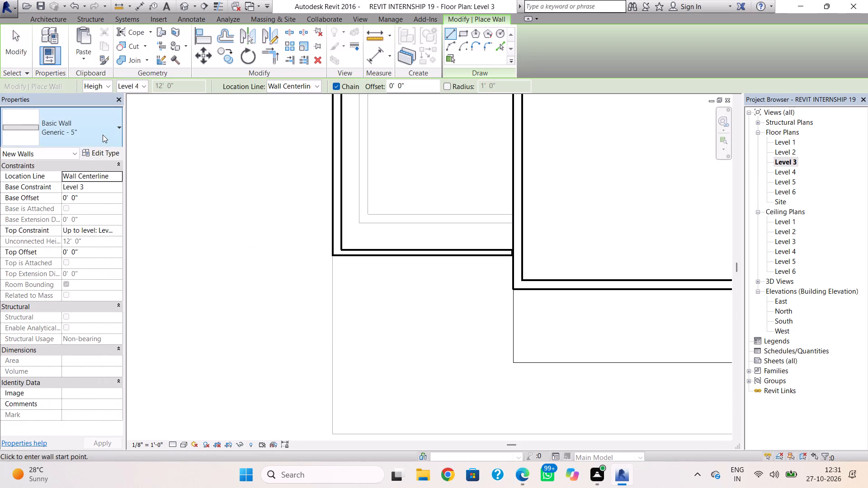
{"action": "left_click", "coordinate": [103, 135]}
{"action": "left_click", "coordinate": [75, 363]}
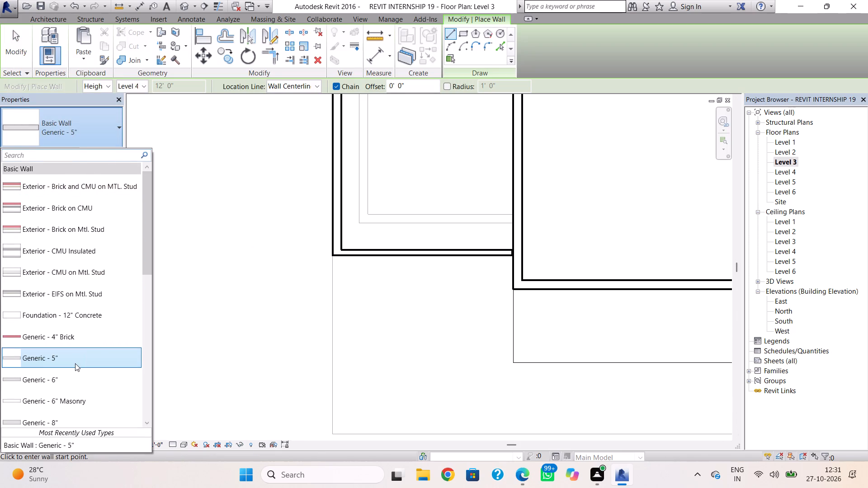
{"action": "scroll", "coordinate": [515, 292], "scroll_direction": "up", "scroll_amount": 4}
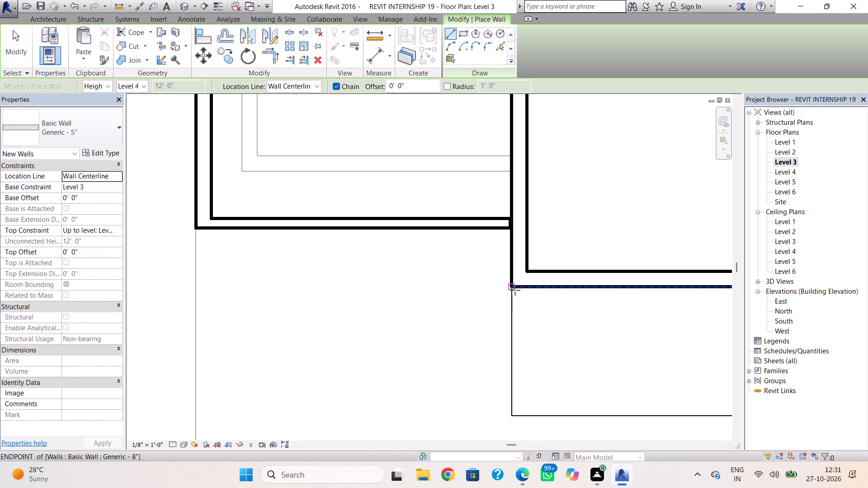
{"action": "left_click", "coordinate": [514, 289]}
{"action": "key", "text": "Escape"}
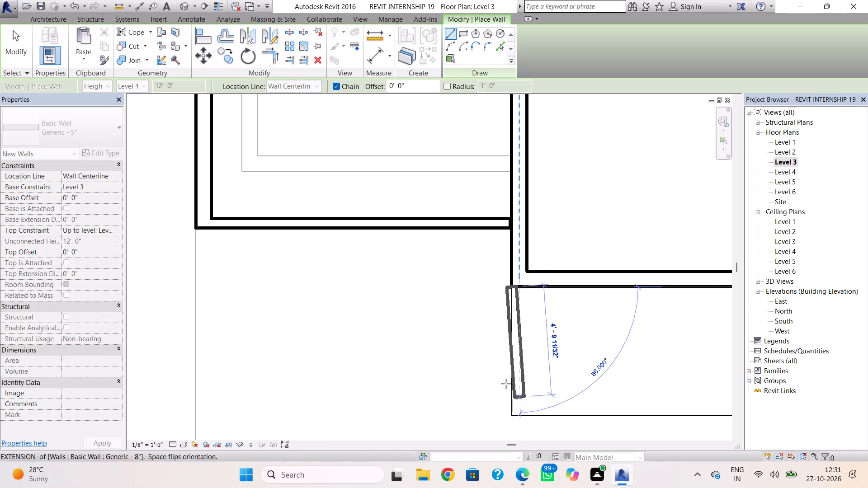
{"action": "left_click", "coordinate": [297, 90]}
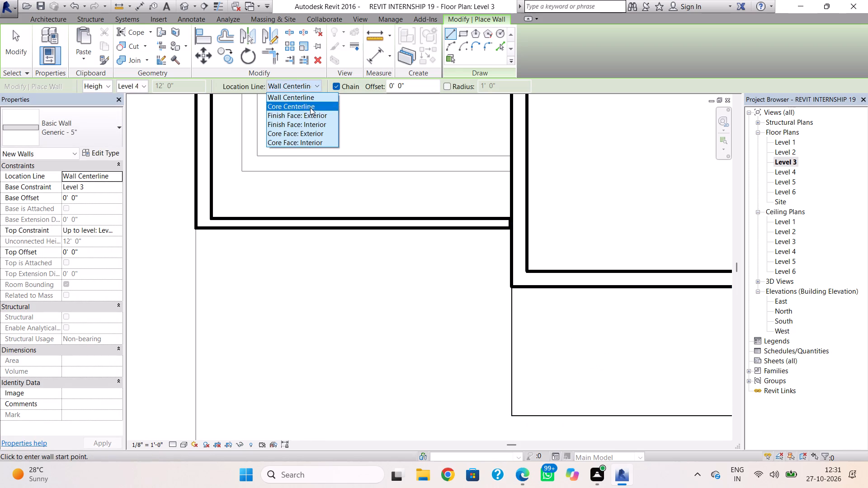
{"action": "left_click", "coordinate": [310, 113]}
{"action": "left_click", "coordinate": [511, 290]}
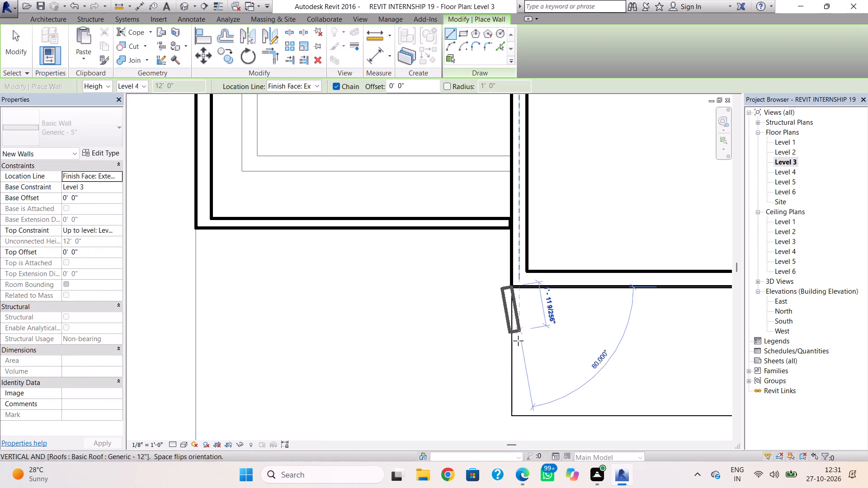
{"action": "key", "text": "space"}
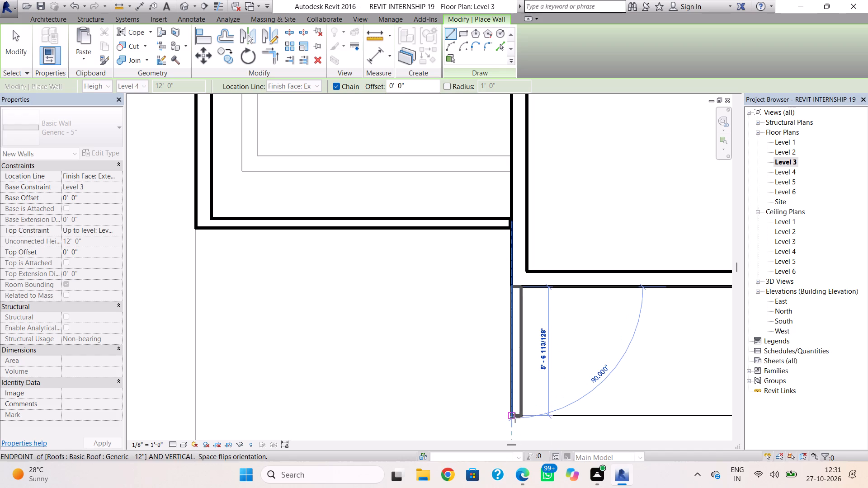
{"action": "left_click", "coordinate": [515, 418]}
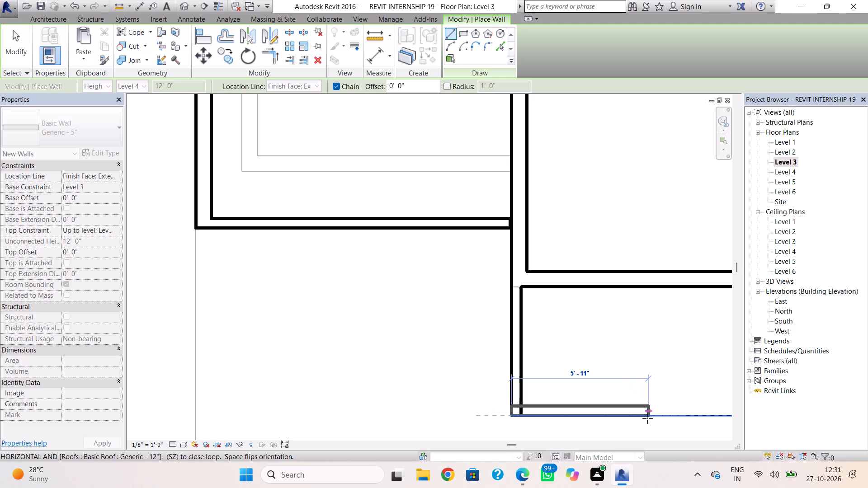
{"action": "key", "text": "Escape"}
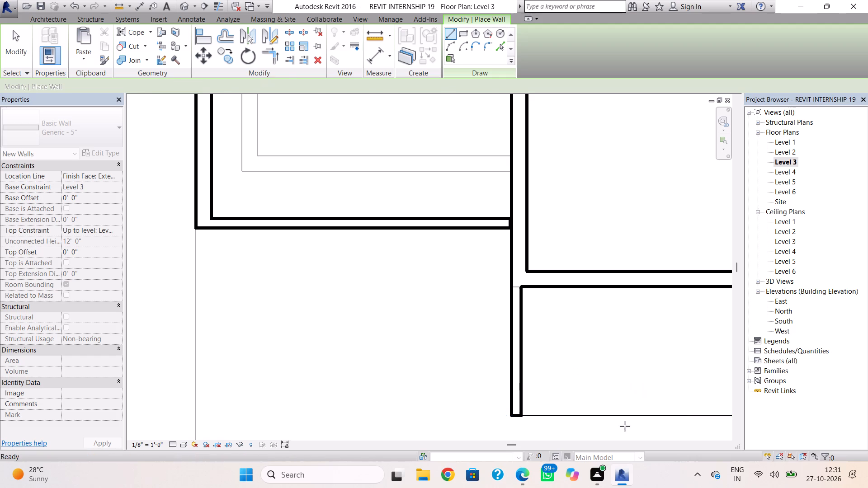
Draw a Generic - 5" wall about 6' 10" long eastward along the roof's front edge, its thickness inside the edge.
{"action": "left_click", "coordinate": [541, 417]}
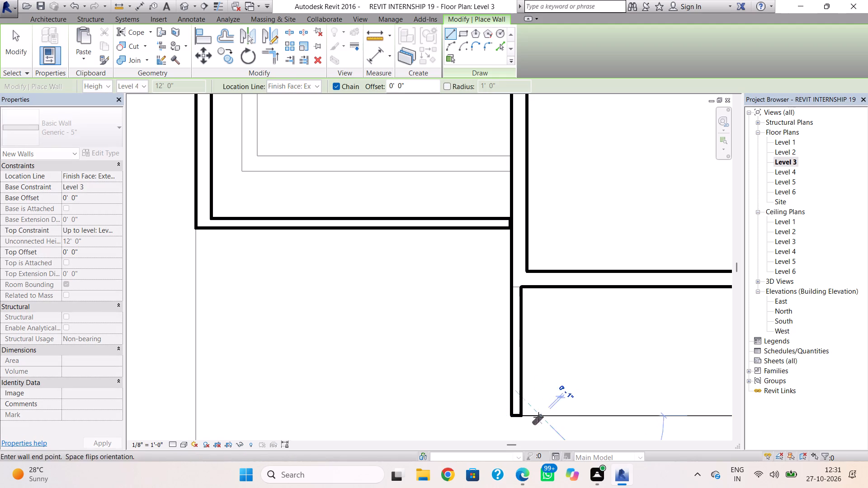
{"action": "key", "text": "Escape"}
{"action": "left_click", "coordinate": [524, 417]}
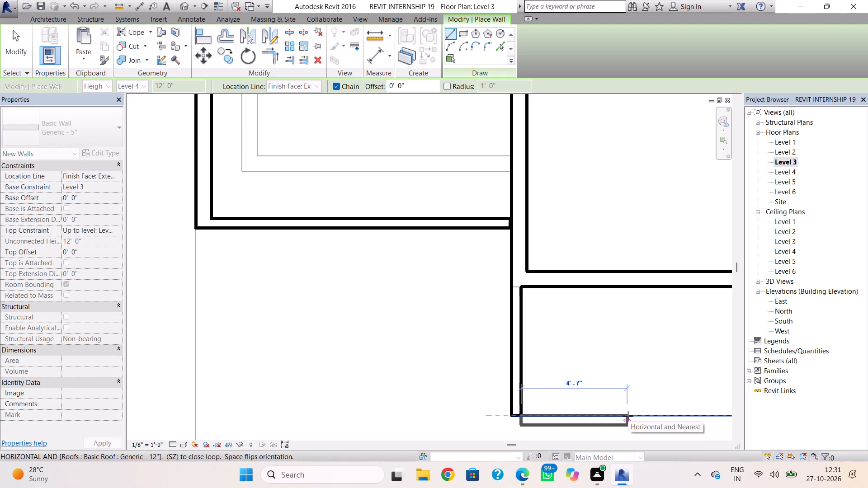
{"action": "key", "text": "space"}
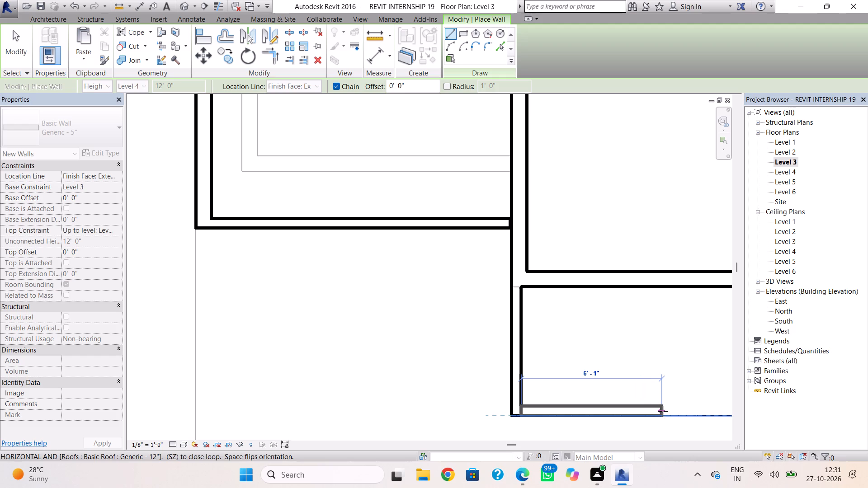
{"action": "left_click", "coordinate": [675, 412]}
{"action": "key", "text": "Escape"}
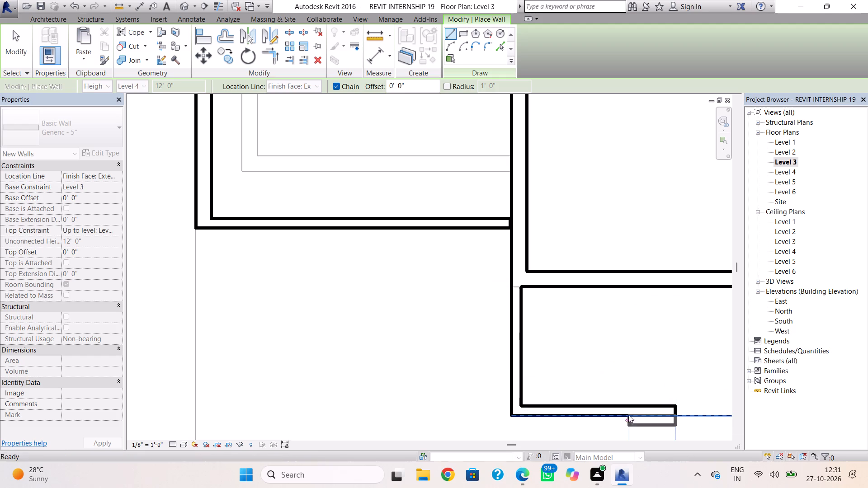
In the 3D view, stretch the base of the new front Generic - 5" wall down to the Level 2 roof.
{"action": "left_click", "coordinate": [188, 9]}
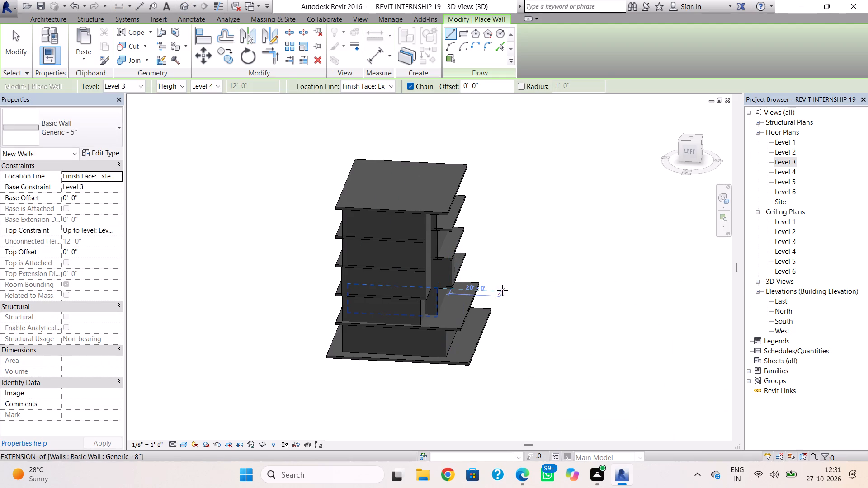
{"action": "right_click_drag", "start_coordinate": [500, 317], "coordinate": [385, 304], "text": "shift"}
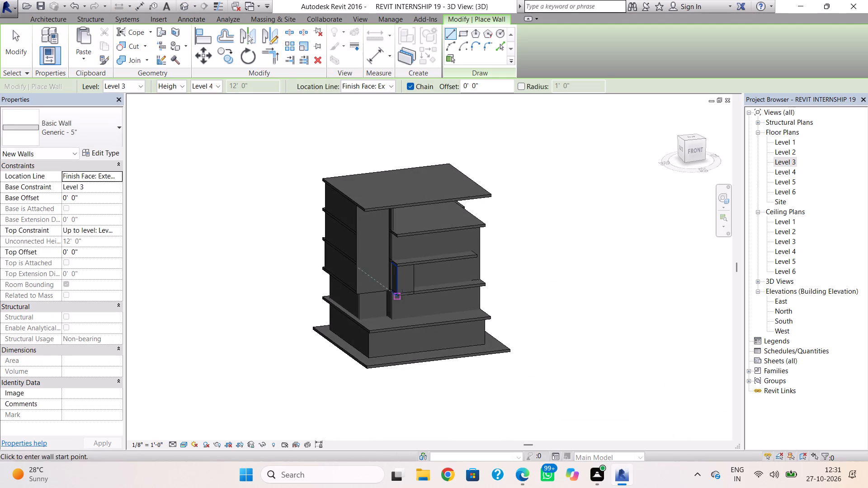
{"action": "scroll", "coordinate": [412, 282], "scroll_direction": "up", "scroll_amount": 6}
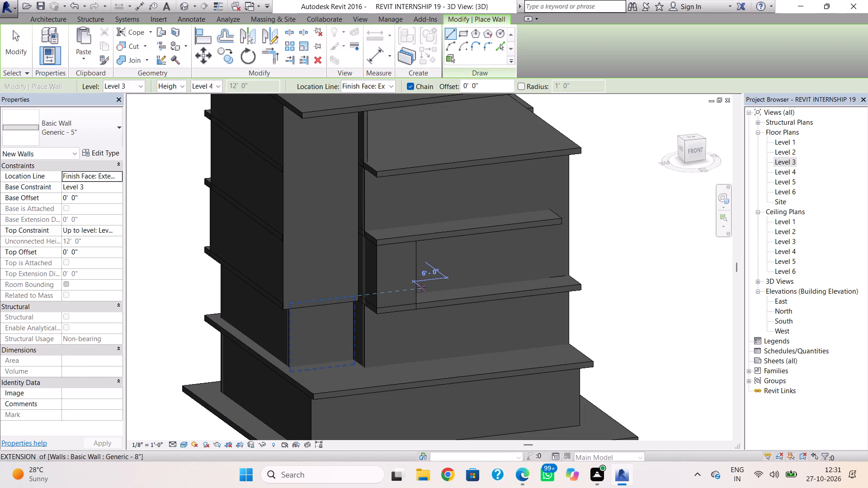
{"action": "key", "text": "Escape"}
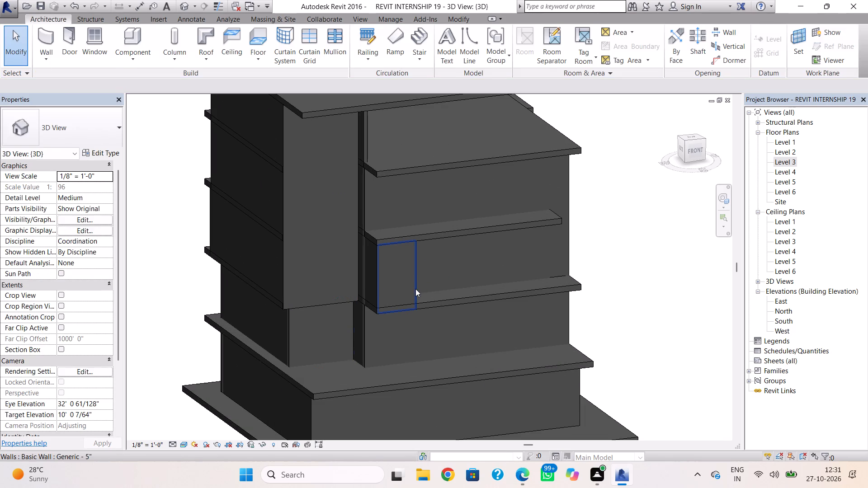
{"action": "left_click", "coordinate": [415, 289]}
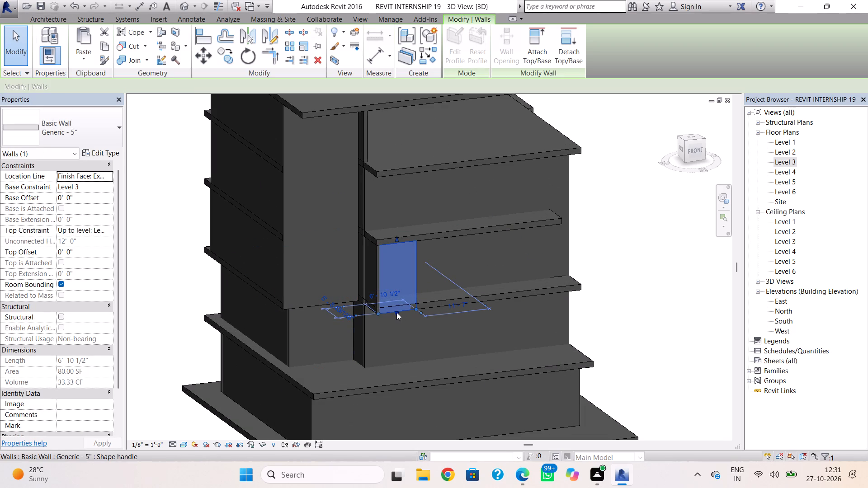
{"action": "left_click_drag", "start_coordinate": [396, 312], "coordinate": [406, 384]}
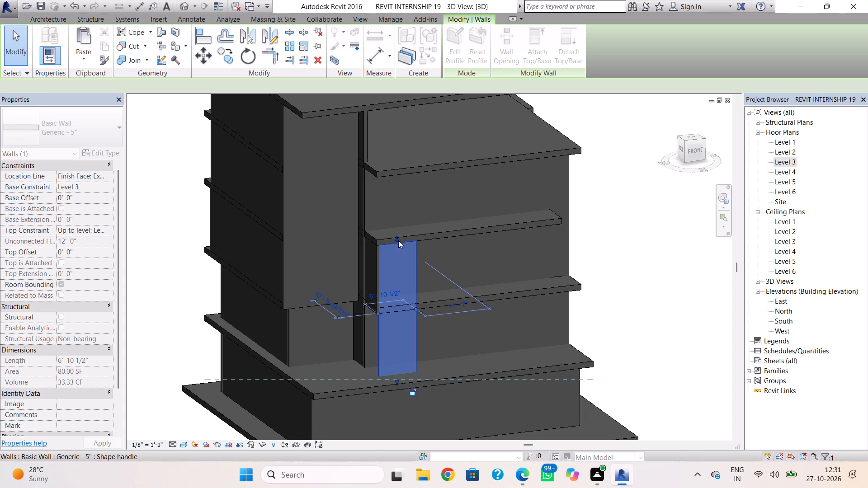
Lower the top of the front Generic - 5" wall to Level 3, giving a top offset of -12' 0".
{"action": "left_click_drag", "start_coordinate": [398, 240], "coordinate": [404, 311]}
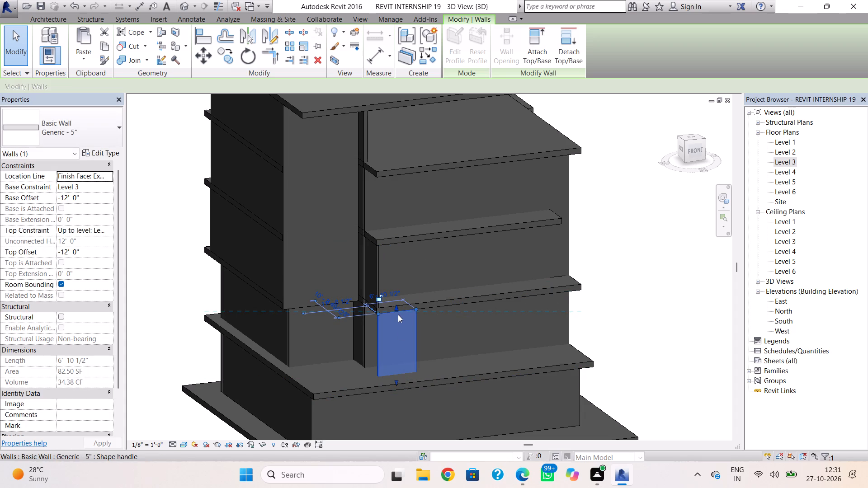
{"action": "key", "text": "Escape"}
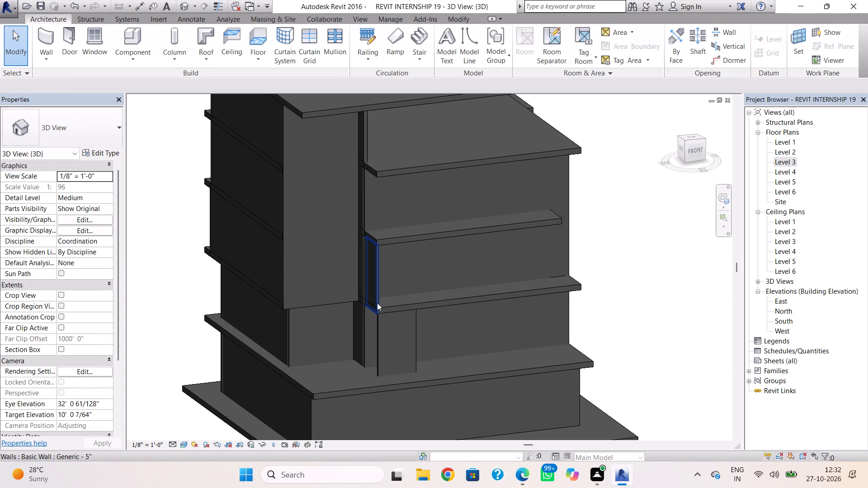
Stretch the base of the adjoining Level 3 Generic - 5" side wall down to the Level 2 roof, about -10' 11" base offset.
{"action": "left_click", "coordinate": [378, 302]}
{"action": "scroll", "coordinate": [371, 311], "scroll_direction": "up", "scroll_amount": 4}
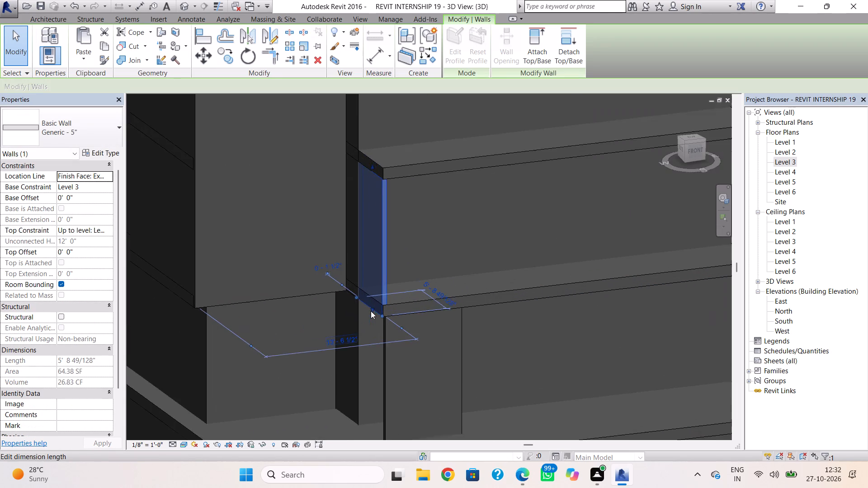
{"action": "scroll", "coordinate": [371, 311], "scroll_direction": "up", "scroll_amount": 5}
{"action": "left_click_drag", "start_coordinate": [370, 306], "coordinate": [363, 417]}
{"action": "scroll", "coordinate": [372, 397], "scroll_direction": "down", "scroll_amount": 1}
{"action": "middle_click_drag", "start_coordinate": [372, 396], "coordinate": [372, 285]}
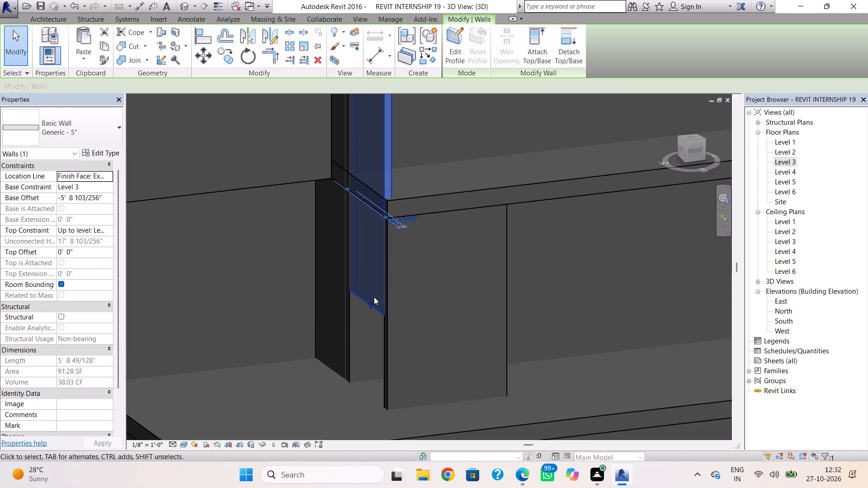
{"action": "left_click_drag", "start_coordinate": [371, 306], "coordinate": [367, 396]}
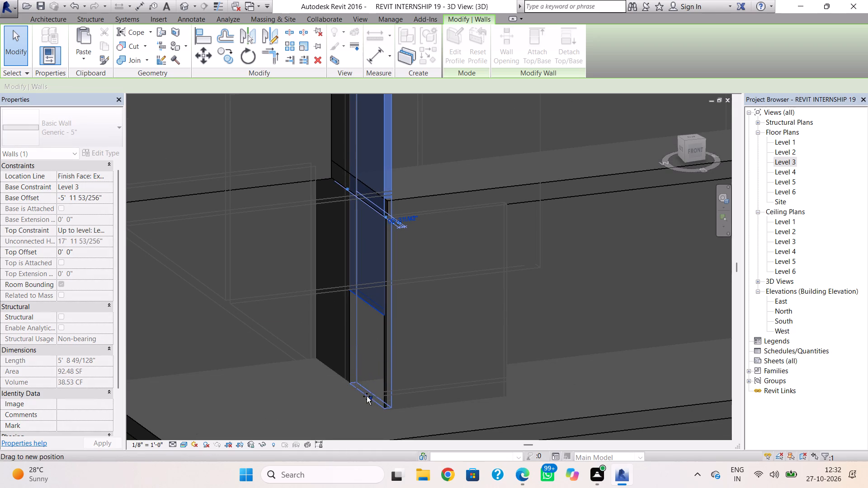
{"action": "left_click_drag", "start_coordinate": [367, 396], "coordinate": [365, 394]}
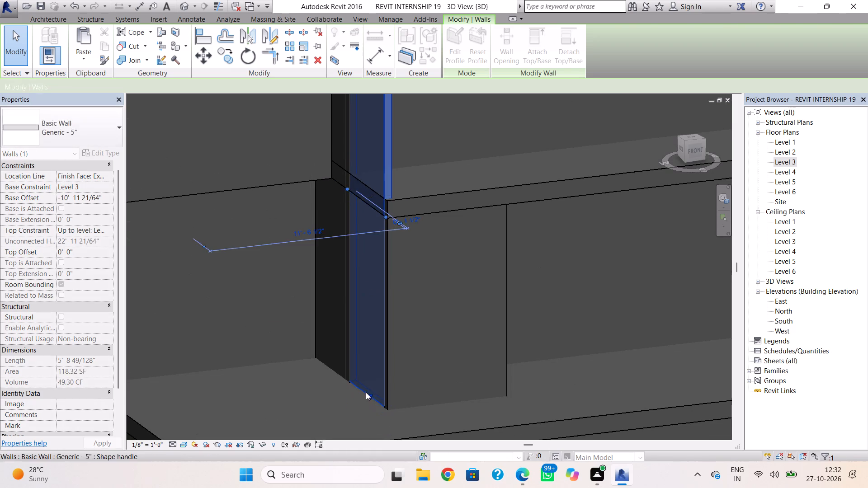
{"action": "key", "text": "Escape"}
Lower the top of the Generic - 5" side wall to the underside of the Level 3 roof.
{"action": "scroll", "coordinate": [379, 221], "scroll_direction": "down", "scroll_amount": 1}
{"action": "middle_click_drag", "start_coordinate": [382, 242], "coordinate": [391, 311]}
{"action": "left_click", "coordinate": [389, 231]}
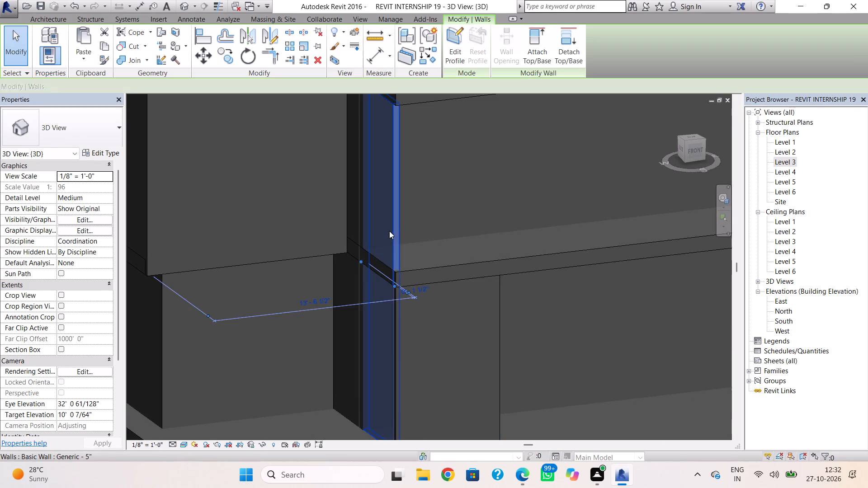
{"action": "scroll", "coordinate": [382, 219], "scroll_direction": "down", "scroll_amount": 2}
{"action": "middle_click_drag", "start_coordinate": [384, 260], "coordinate": [386, 269]}
{"action": "left_click_drag", "start_coordinate": [383, 137], "coordinate": [389, 274]}
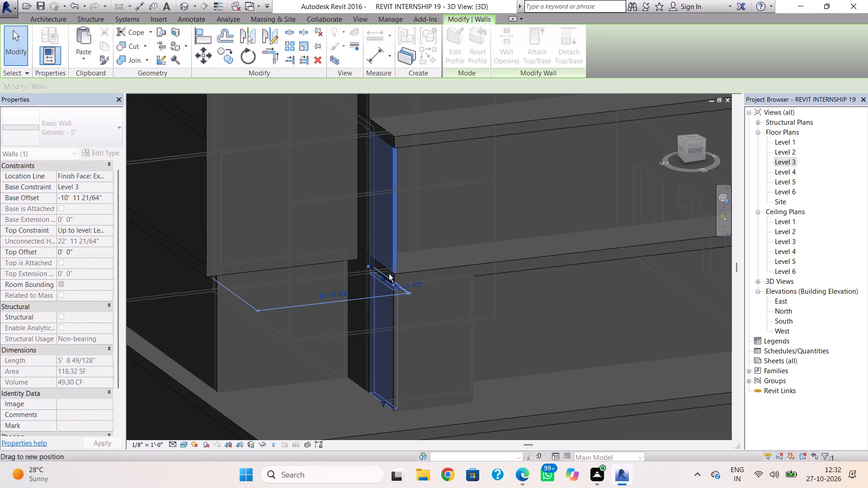
{"action": "left_click_drag", "start_coordinate": [389, 274], "coordinate": [389, 272]}
{"action": "key", "text": "Escape"}
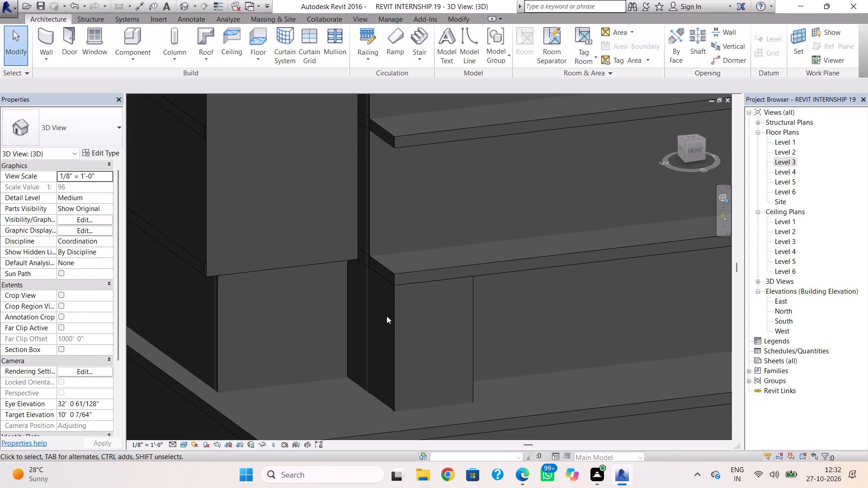
Adjust the base of the front Generic - 5" wall to meet the top surface of the Level 2 roof.
{"action": "right_click_drag", "start_coordinate": [384, 310], "coordinate": [446, 296], "text": "shift"}
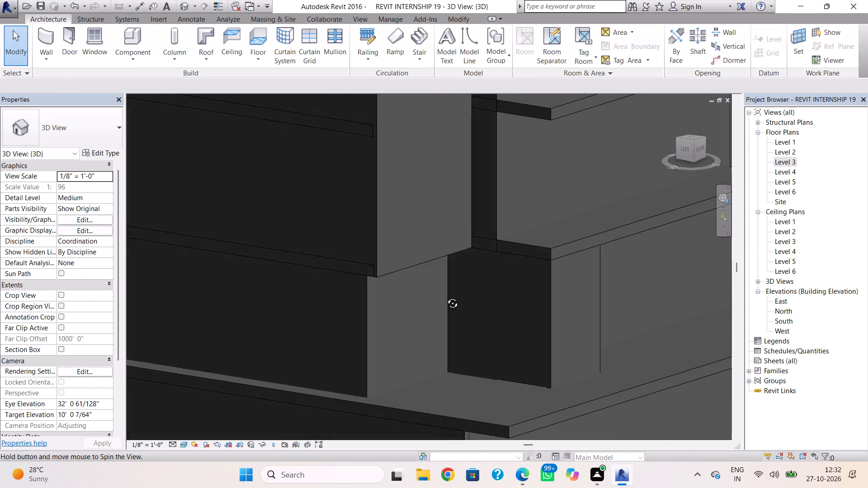
{"action": "right_click_drag", "start_coordinate": [446, 296], "coordinate": [369, 180], "text": "shift"}
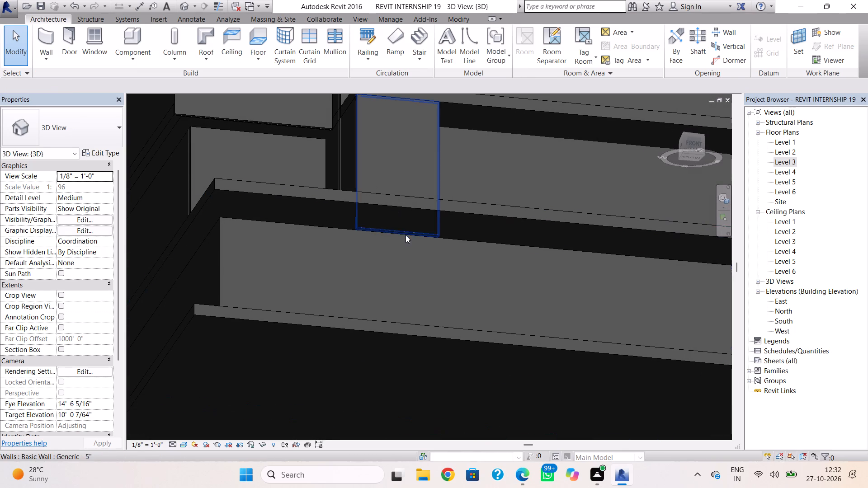
{"action": "left_click", "coordinate": [406, 235]}
{"action": "right_click_drag", "start_coordinate": [410, 230], "coordinate": [405, 342], "text": "shift"}
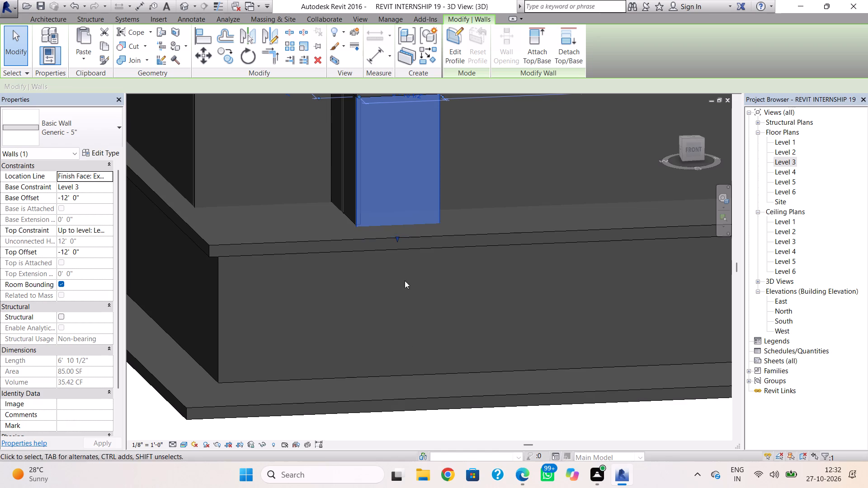
{"action": "left_click_drag", "start_coordinate": [396, 238], "coordinate": [399, 225]}
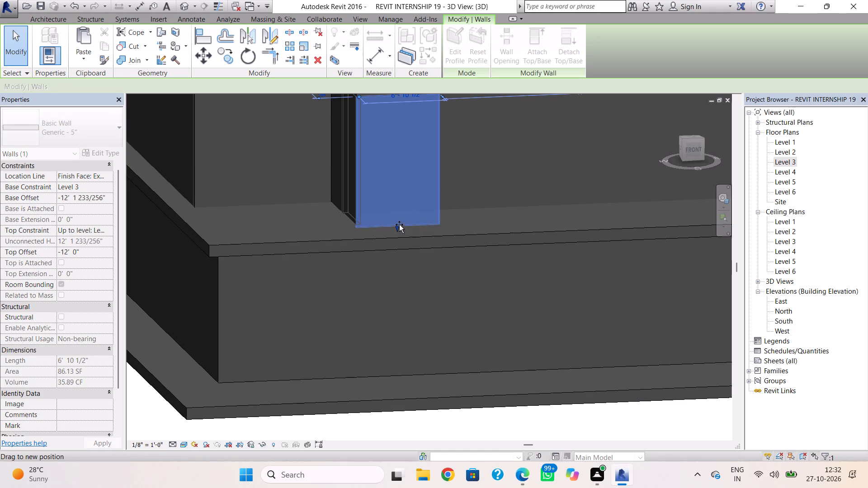
{"action": "left_click_drag", "start_coordinate": [399, 225], "coordinate": [402, 238]}
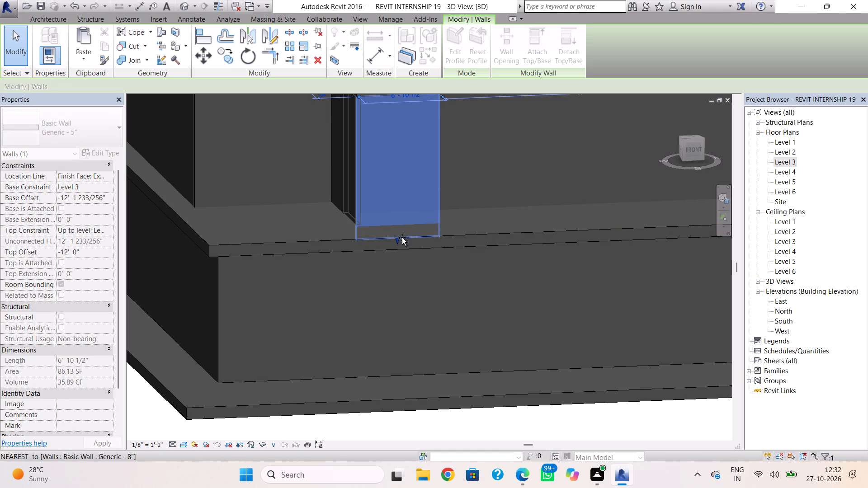
{"action": "left_click_drag", "start_coordinate": [402, 238], "coordinate": [401, 225]}
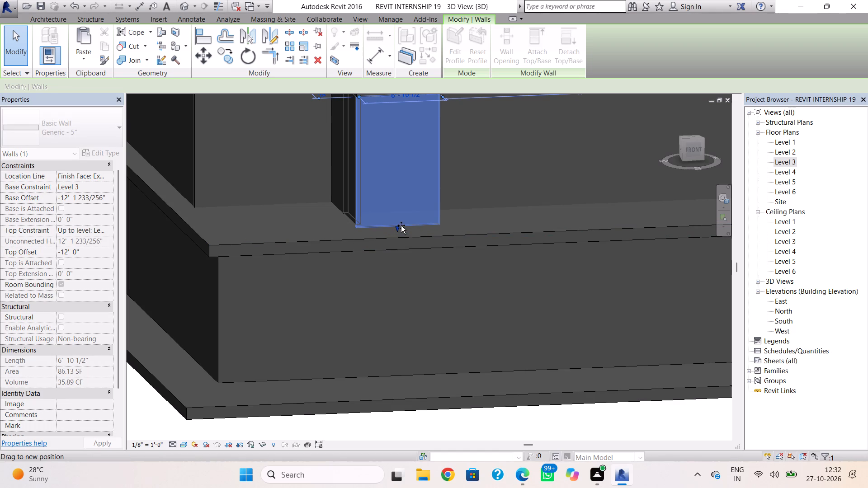
{"action": "left_click_drag", "start_coordinate": [401, 225], "coordinate": [402, 229]}
{"action": "key", "text": "Escape"}
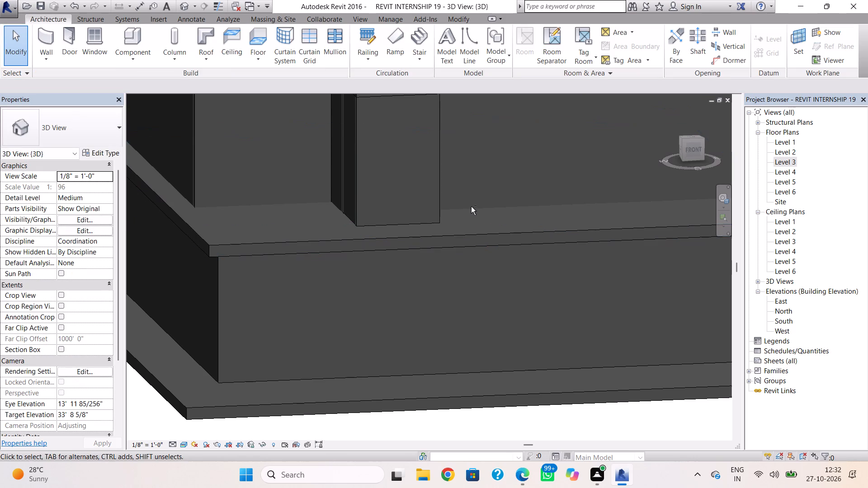
{"action": "scroll", "coordinate": [471, 206], "scroll_direction": "down", "scroll_amount": 4}
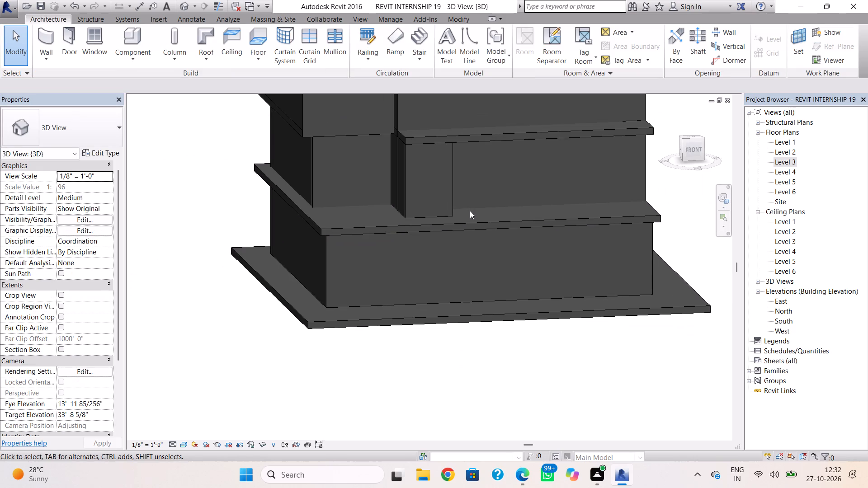
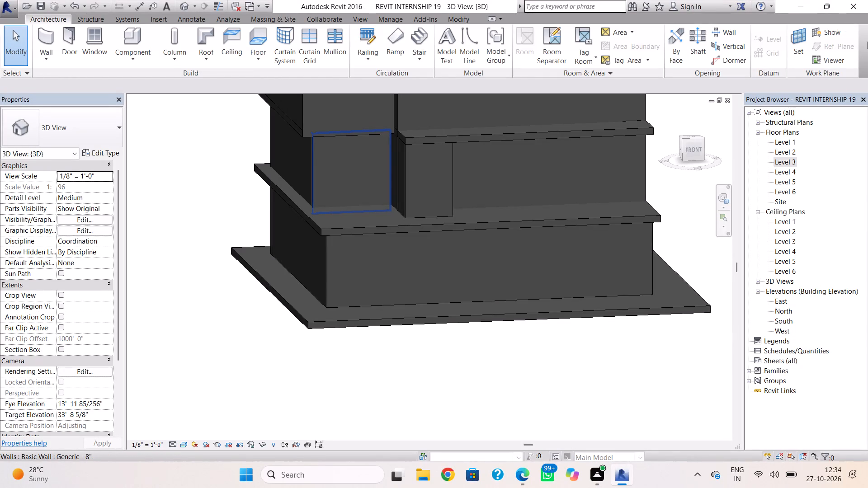
Nudge the front Generic - 5" wall between the Level 2 and Level 3 roofs slightly inward from the roof's front edge.
{"action": "scroll", "coordinate": [867, 37], "scroll_direction": "up", "scroll_amount": 3}
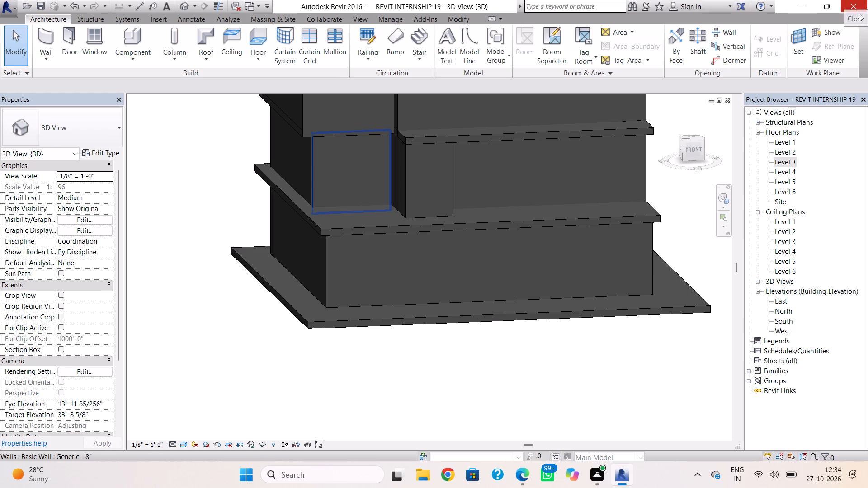
{"action": "left_click", "coordinate": [455, 170]}
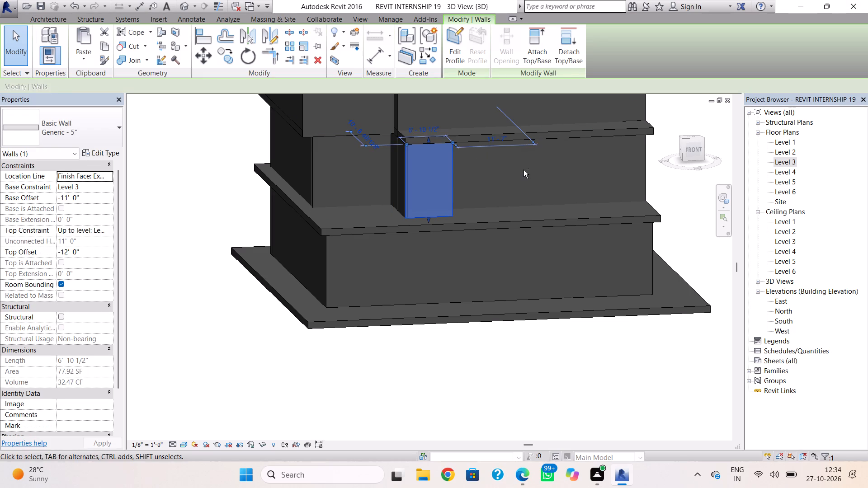
{"action": "right_click_drag", "start_coordinate": [524, 170], "coordinate": [343, 148], "text": "shift"}
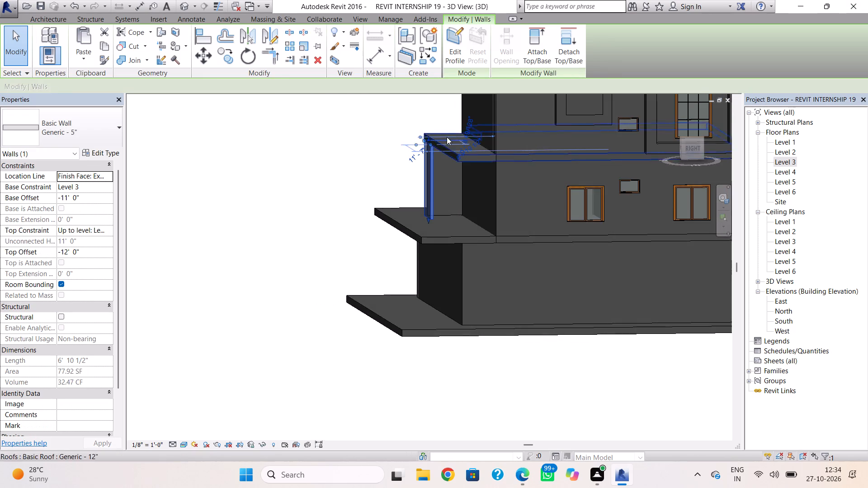
{"action": "scroll", "coordinate": [447, 137], "scroll_direction": "up", "scroll_amount": 10}
{"action": "key", "text": "Right"}
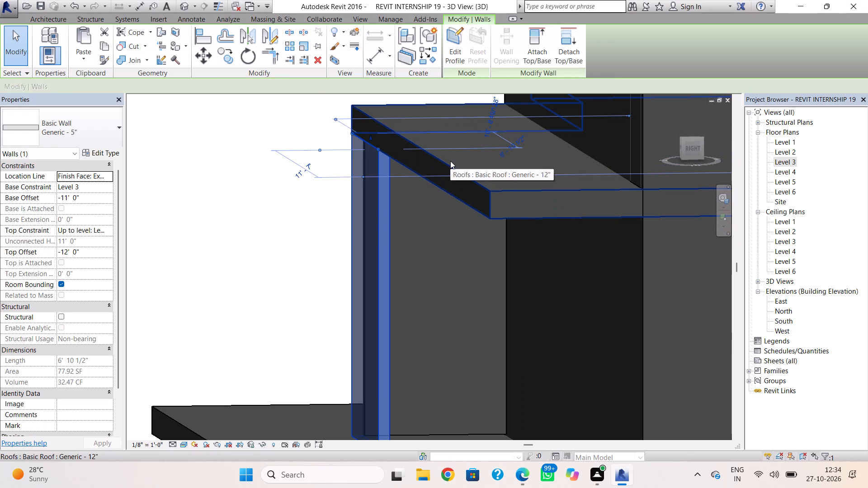
{"action": "key", "text": "Right"}
{"action": "key", "text": "Right"}
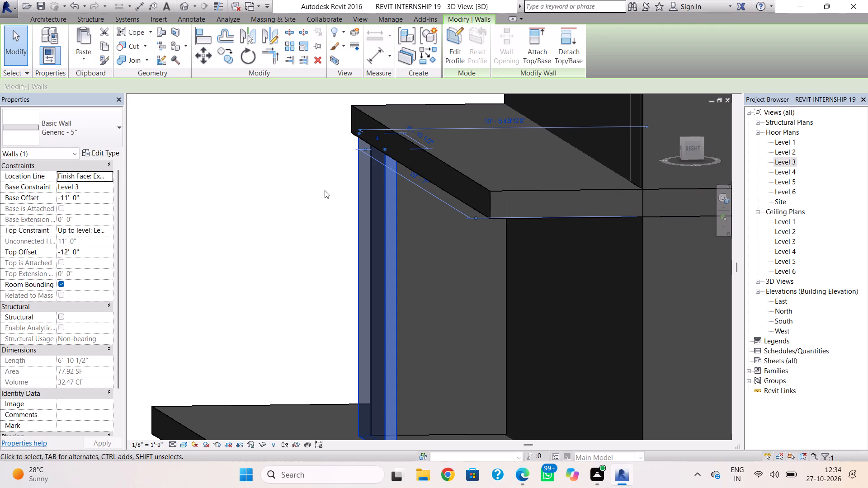
{"action": "key", "text": "Escape"}
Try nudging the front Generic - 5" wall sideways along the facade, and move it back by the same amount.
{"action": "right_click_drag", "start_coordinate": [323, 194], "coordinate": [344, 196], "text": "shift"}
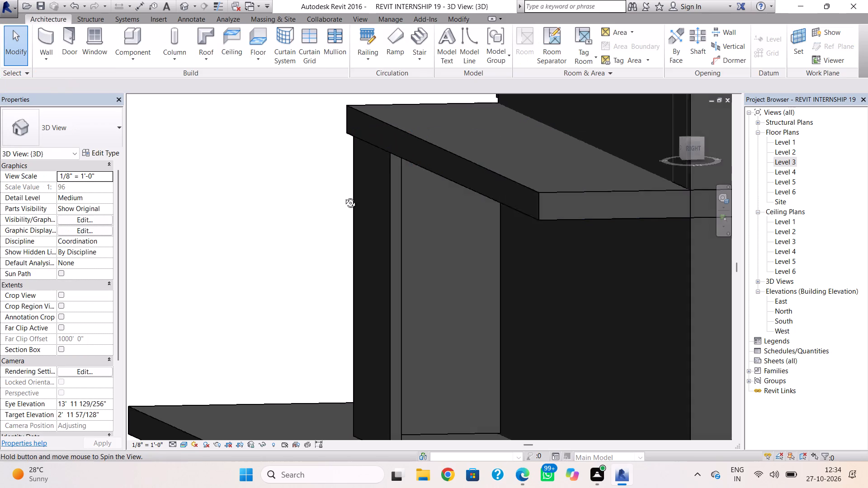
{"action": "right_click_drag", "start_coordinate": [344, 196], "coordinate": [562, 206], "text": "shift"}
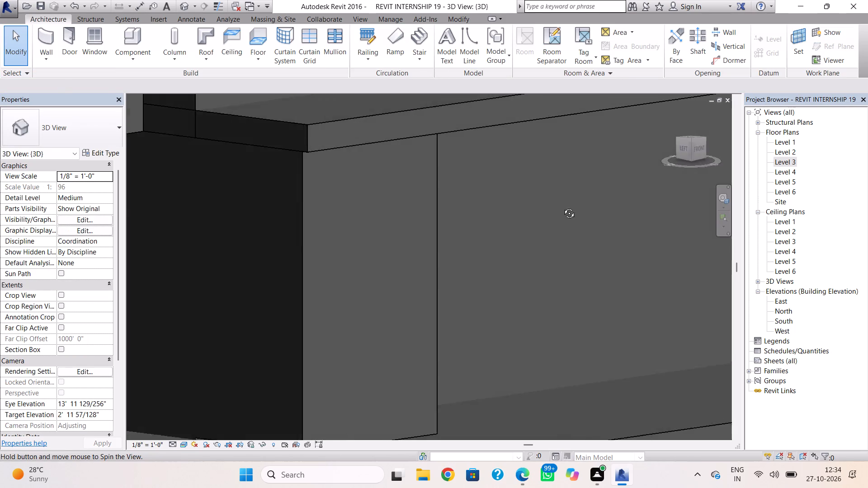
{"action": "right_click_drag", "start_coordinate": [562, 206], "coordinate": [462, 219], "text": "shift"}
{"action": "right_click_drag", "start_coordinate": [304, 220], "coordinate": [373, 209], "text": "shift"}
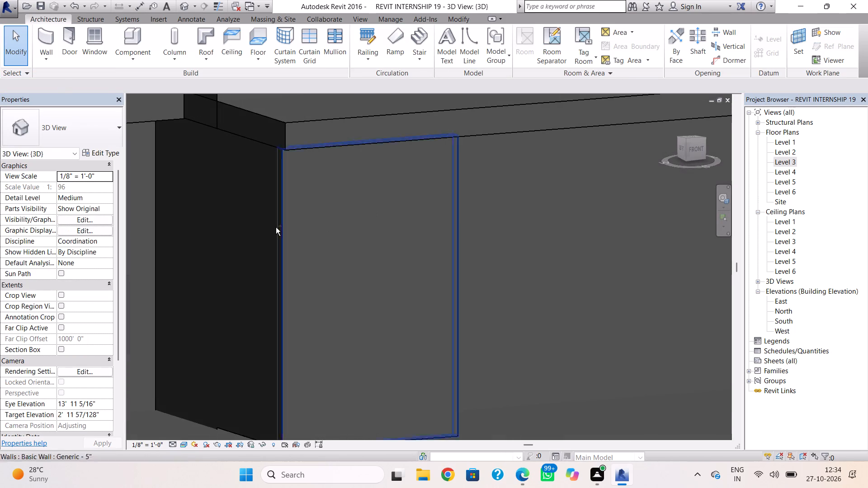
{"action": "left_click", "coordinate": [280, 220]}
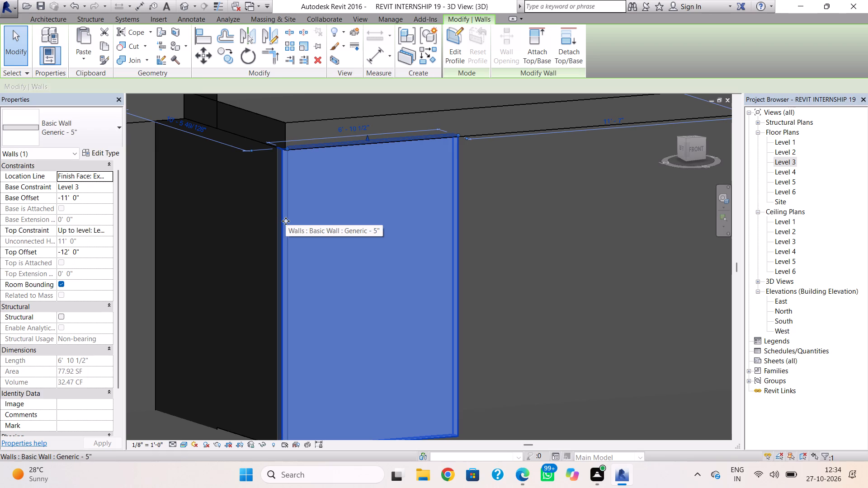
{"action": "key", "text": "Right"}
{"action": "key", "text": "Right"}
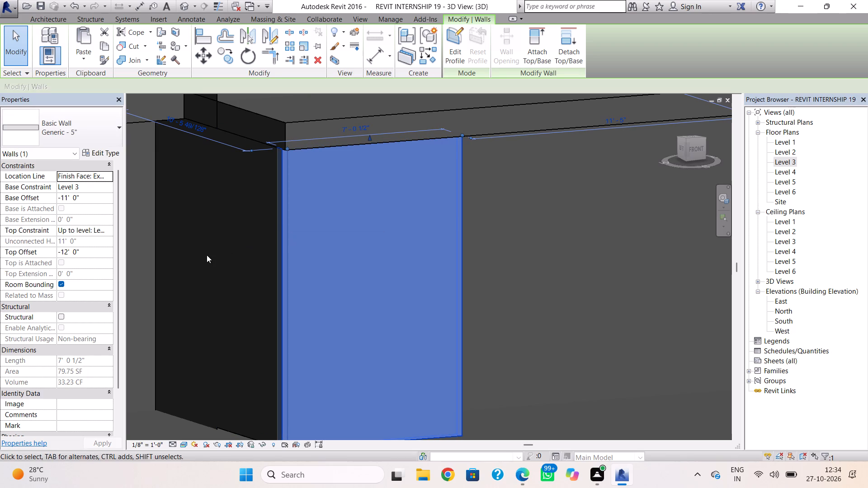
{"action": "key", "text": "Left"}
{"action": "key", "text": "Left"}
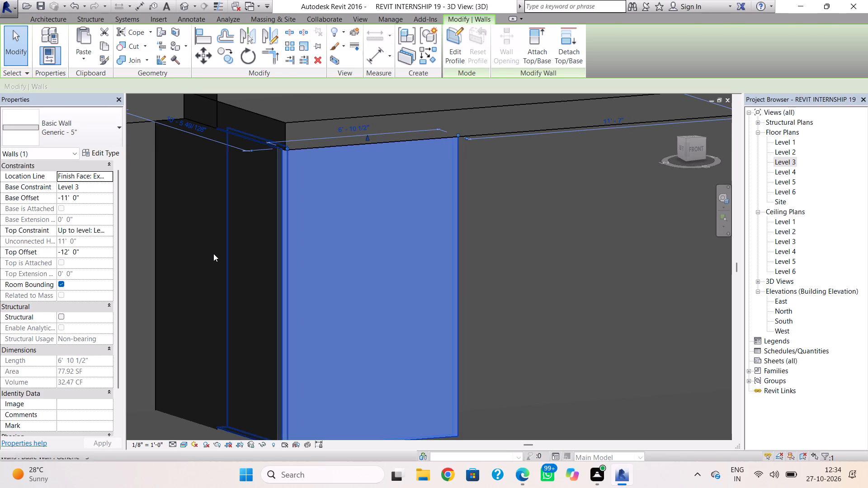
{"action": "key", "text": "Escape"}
On the Level 3 plan, draw a 12' 0" high Generic - 8" wall by exterior finish face, about 5' 7" from the building corner to the roof corner.
{"action": "scroll", "coordinate": [247, 238], "scroll_direction": "down", "scroll_amount": 2}
{"action": "middle_click_drag", "start_coordinate": [249, 241], "coordinate": [253, 269]}
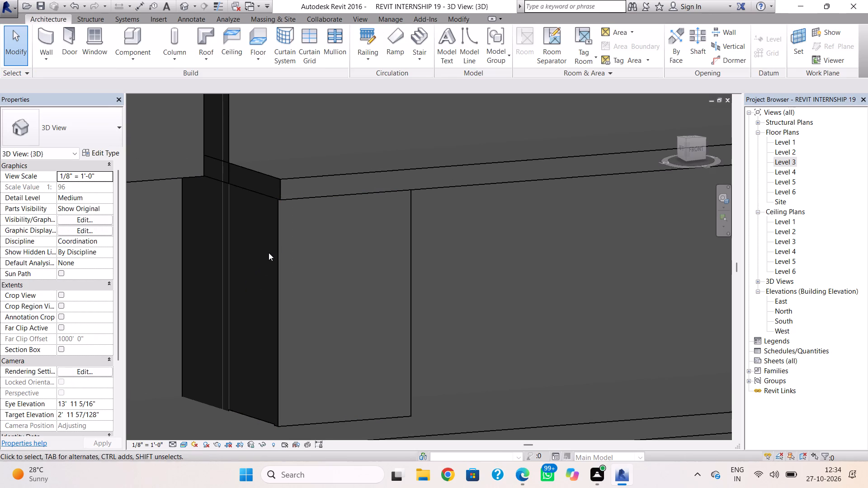
{"action": "scroll", "coordinate": [277, 251], "scroll_direction": "down", "scroll_amount": 3}
{"action": "middle_click_drag", "start_coordinate": [282, 260], "coordinate": [288, 313]}
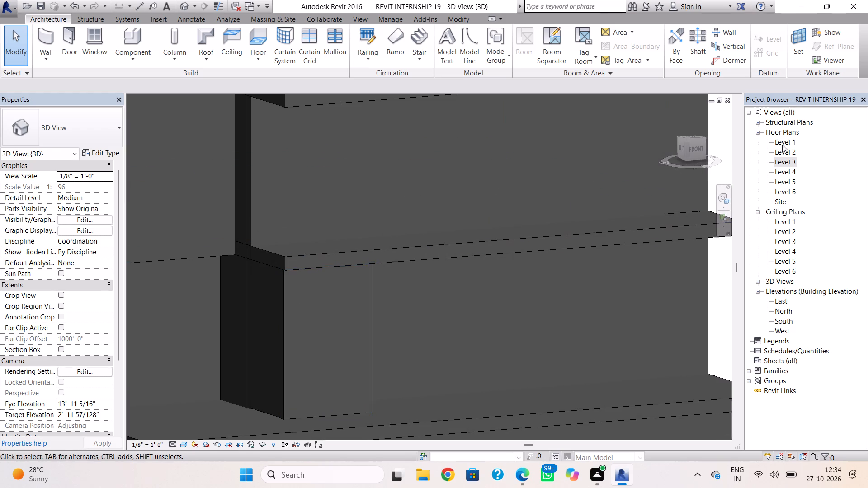
{"action": "scroll", "coordinate": [526, 219], "scroll_direction": "down", "scroll_amount": 3}
{"action": "double_click", "coordinate": [787, 164]}
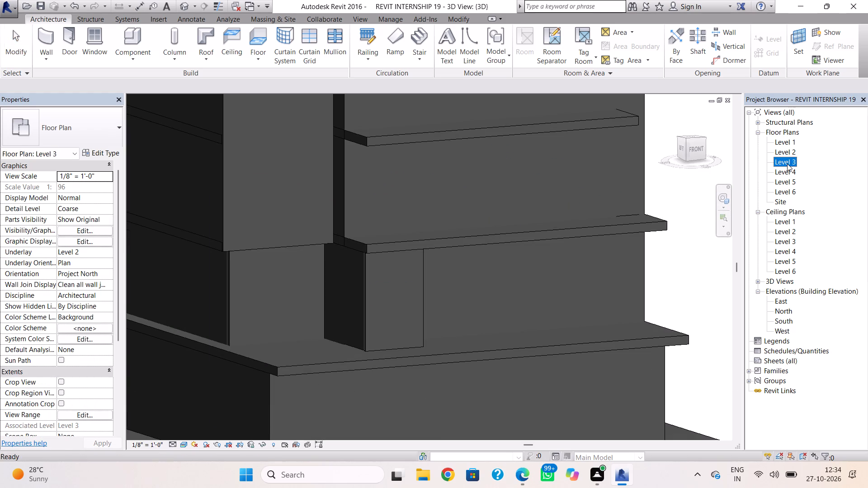
{"action": "scroll", "coordinate": [416, 234], "scroll_direction": "down", "scroll_amount": 3}
{"action": "scroll", "coordinate": [328, 216], "scroll_direction": "up", "scroll_amount": 1}
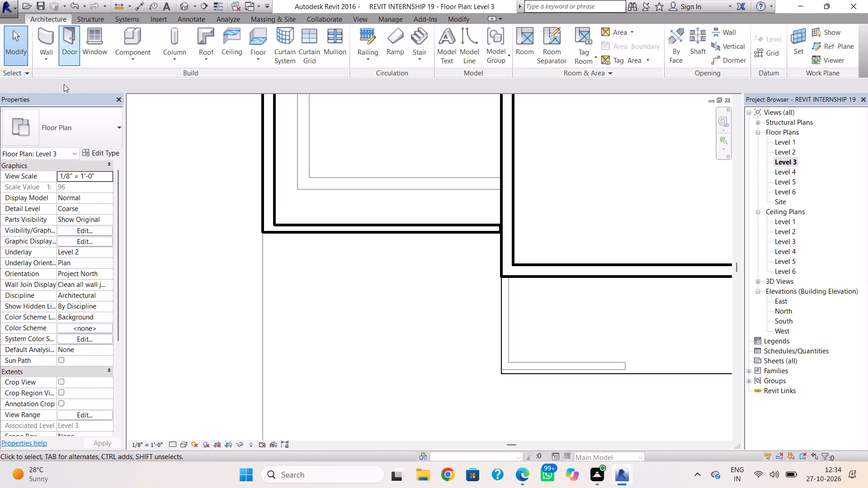
{"action": "left_click", "coordinate": [56, 35]}
{"action": "left_click", "coordinate": [70, 123]}
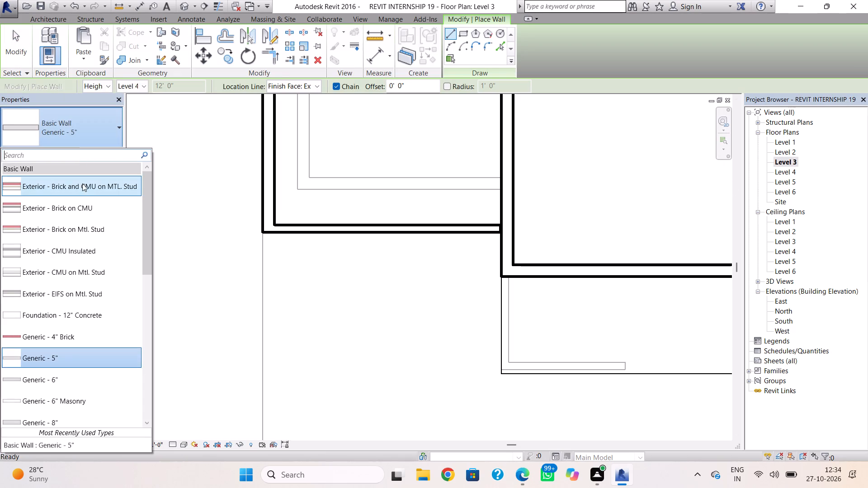
{"action": "scroll", "coordinate": [72, 399], "scroll_direction": "down", "scroll_amount": 1}
{"action": "left_click", "coordinate": [72, 401]}
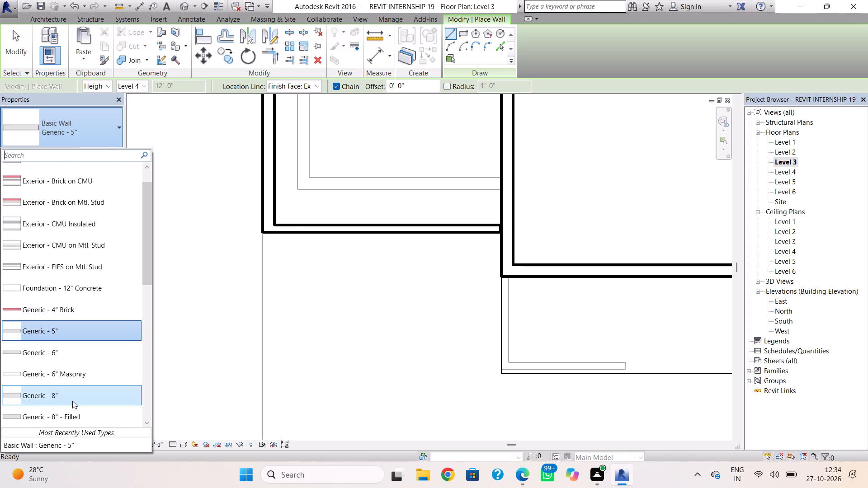
{"action": "scroll", "coordinate": [500, 278], "scroll_direction": "up", "scroll_amount": 3}
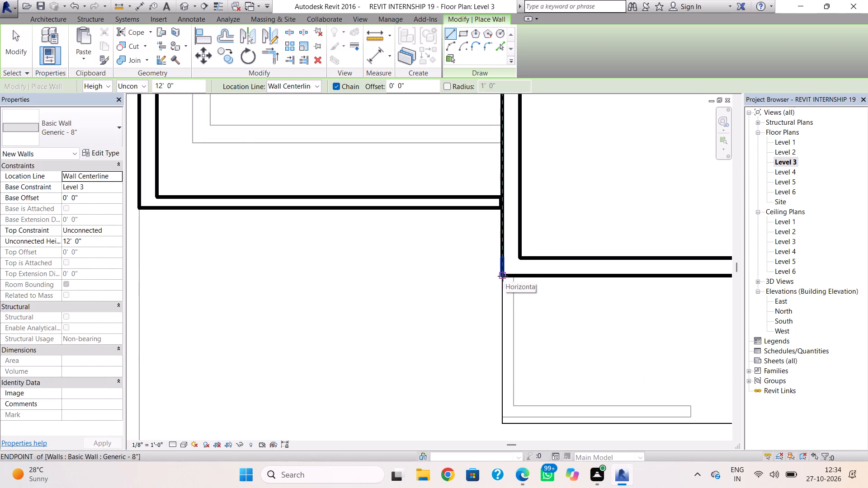
{"action": "left_click", "coordinate": [503, 276]}
{"action": "key", "text": "Escape"}
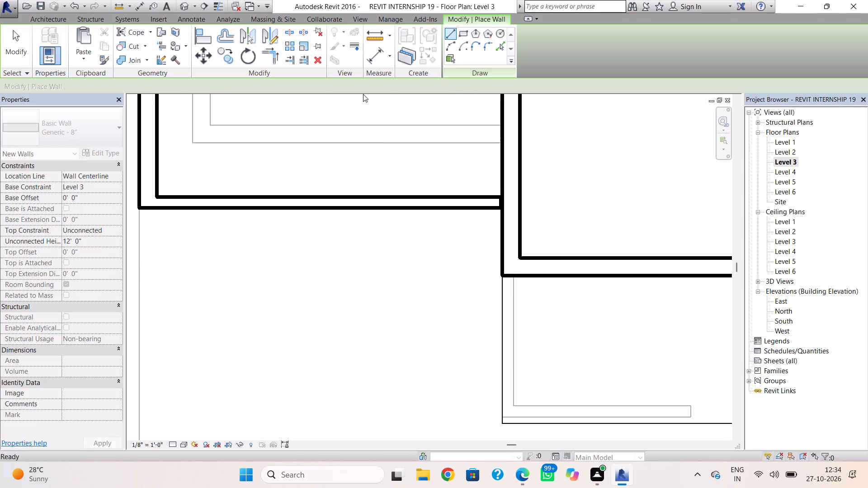
{"action": "left_click", "coordinate": [309, 85]}
{"action": "left_click", "coordinate": [316, 116]}
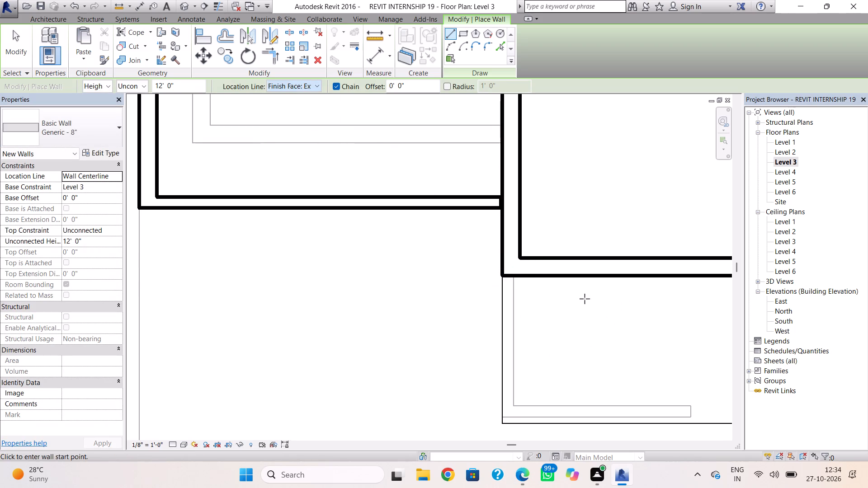
{"action": "left_click", "coordinate": [507, 274]}
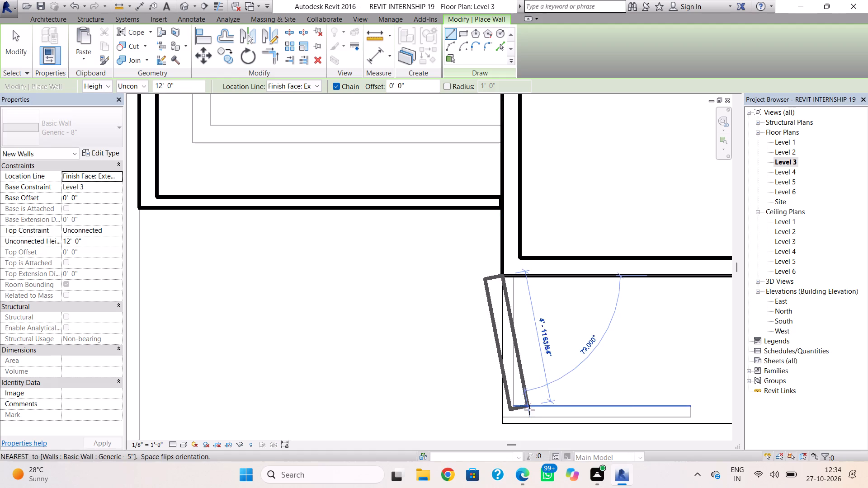
{"action": "key", "text": "space"}
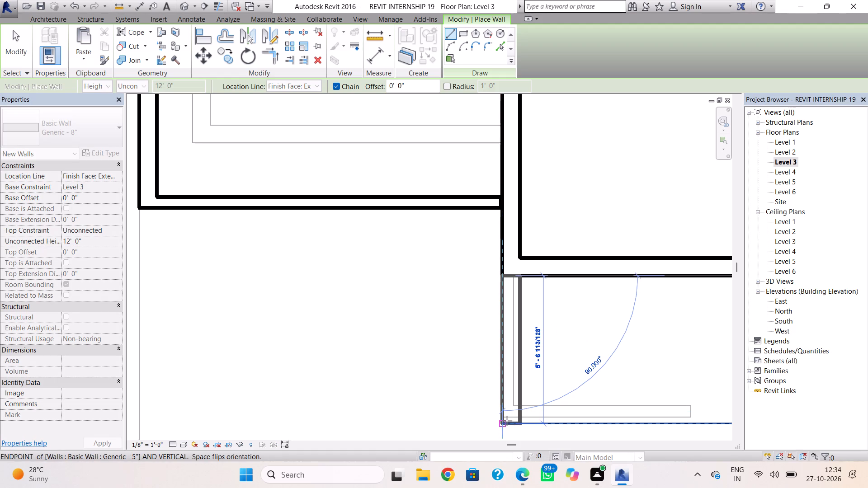
{"action": "left_click", "coordinate": [507, 421]}
{"action": "key", "text": "Escape"}
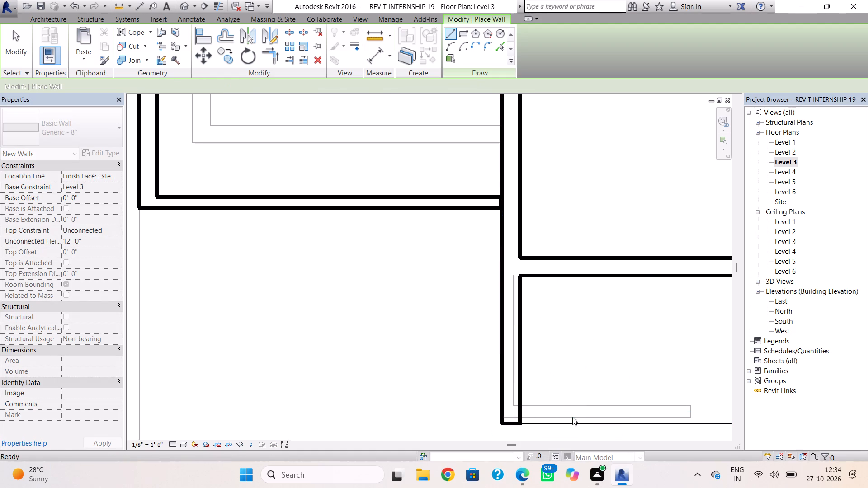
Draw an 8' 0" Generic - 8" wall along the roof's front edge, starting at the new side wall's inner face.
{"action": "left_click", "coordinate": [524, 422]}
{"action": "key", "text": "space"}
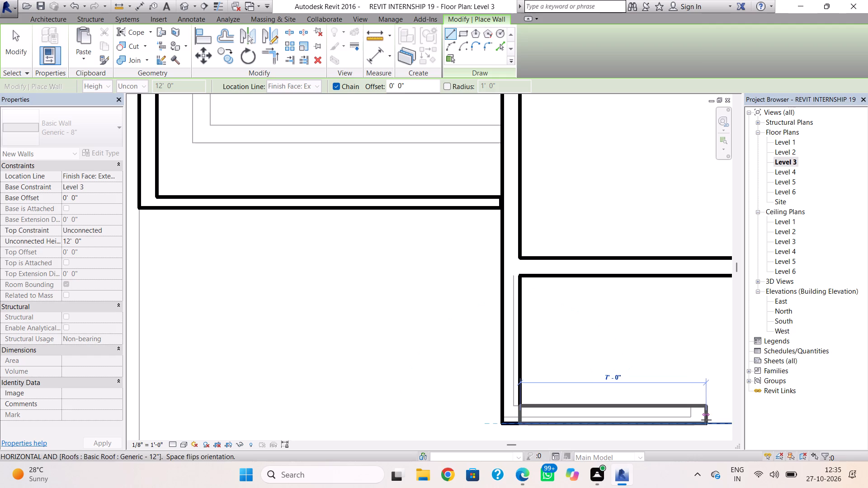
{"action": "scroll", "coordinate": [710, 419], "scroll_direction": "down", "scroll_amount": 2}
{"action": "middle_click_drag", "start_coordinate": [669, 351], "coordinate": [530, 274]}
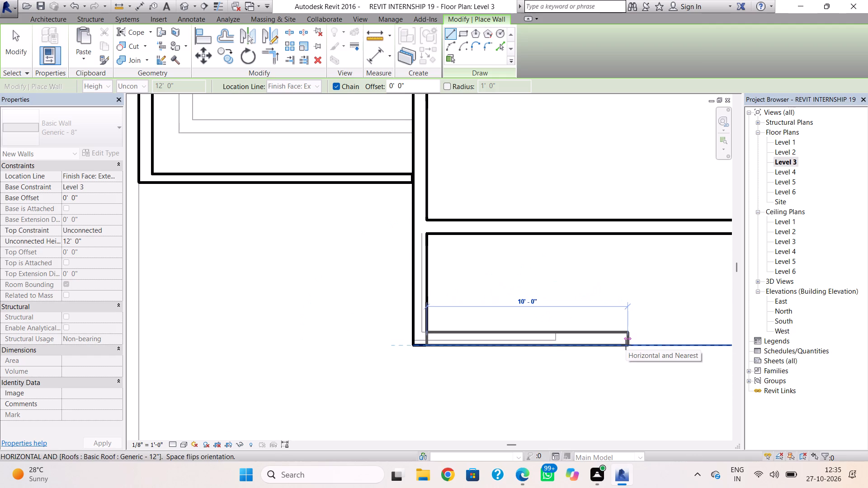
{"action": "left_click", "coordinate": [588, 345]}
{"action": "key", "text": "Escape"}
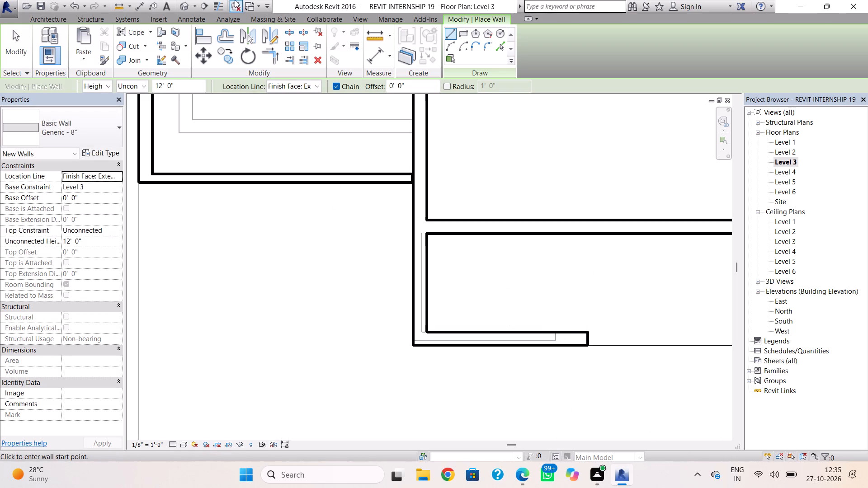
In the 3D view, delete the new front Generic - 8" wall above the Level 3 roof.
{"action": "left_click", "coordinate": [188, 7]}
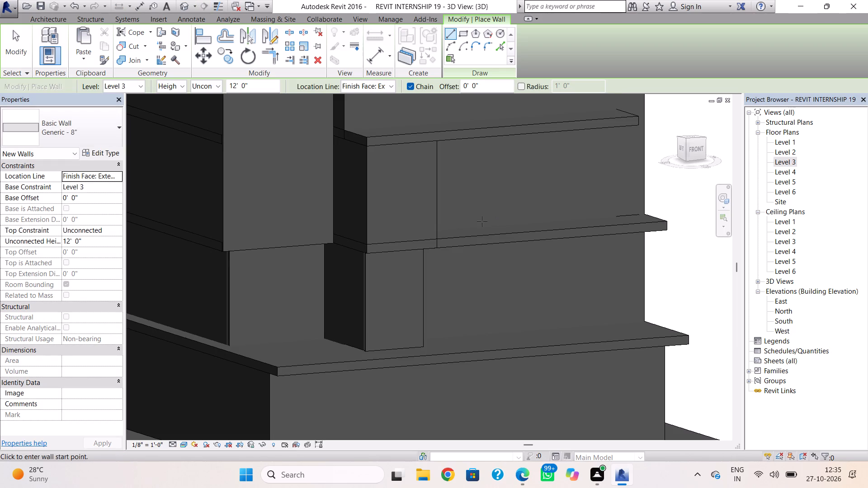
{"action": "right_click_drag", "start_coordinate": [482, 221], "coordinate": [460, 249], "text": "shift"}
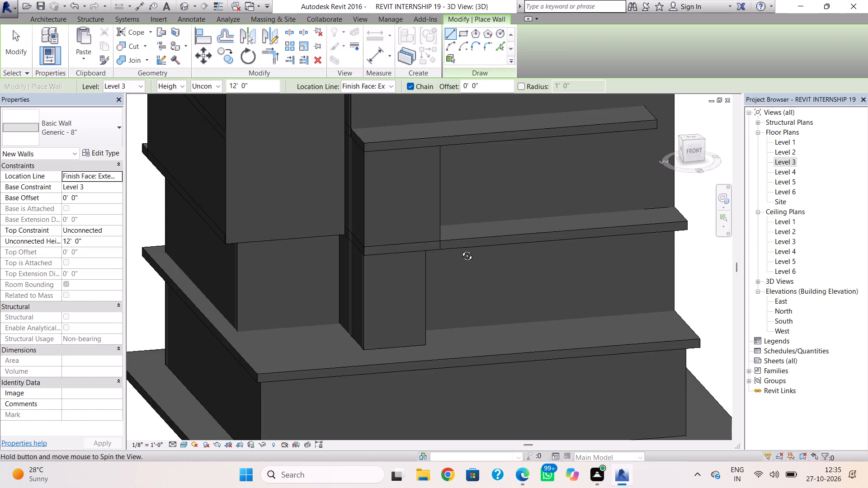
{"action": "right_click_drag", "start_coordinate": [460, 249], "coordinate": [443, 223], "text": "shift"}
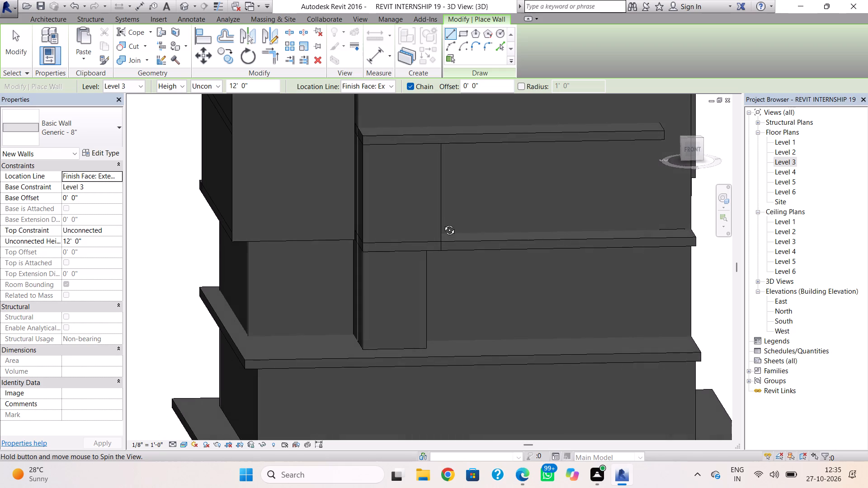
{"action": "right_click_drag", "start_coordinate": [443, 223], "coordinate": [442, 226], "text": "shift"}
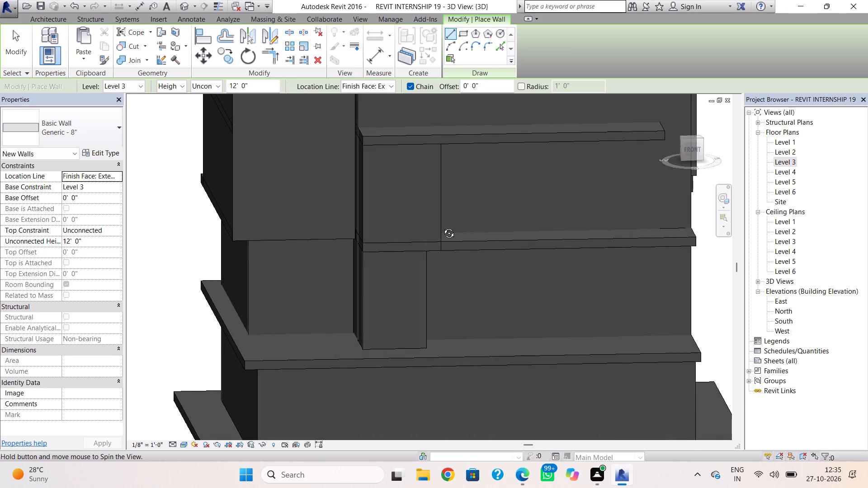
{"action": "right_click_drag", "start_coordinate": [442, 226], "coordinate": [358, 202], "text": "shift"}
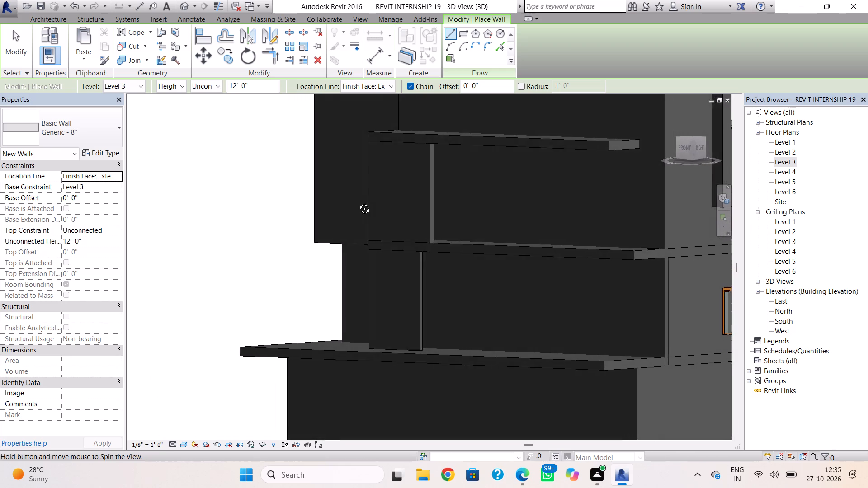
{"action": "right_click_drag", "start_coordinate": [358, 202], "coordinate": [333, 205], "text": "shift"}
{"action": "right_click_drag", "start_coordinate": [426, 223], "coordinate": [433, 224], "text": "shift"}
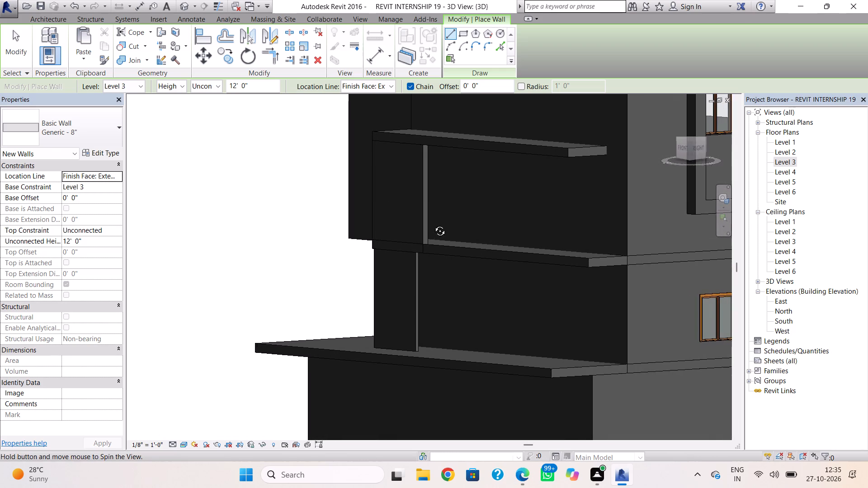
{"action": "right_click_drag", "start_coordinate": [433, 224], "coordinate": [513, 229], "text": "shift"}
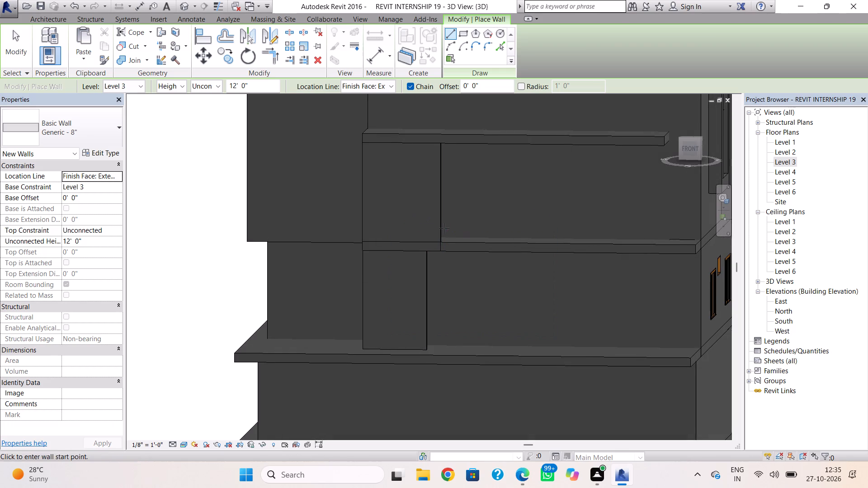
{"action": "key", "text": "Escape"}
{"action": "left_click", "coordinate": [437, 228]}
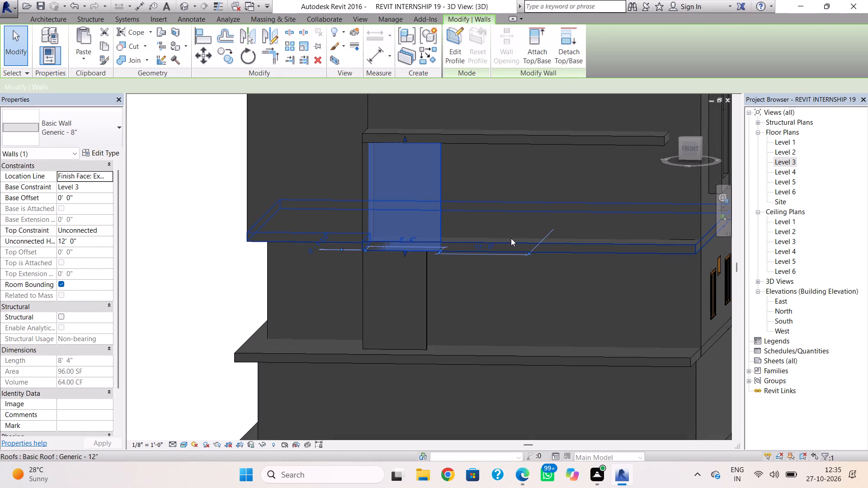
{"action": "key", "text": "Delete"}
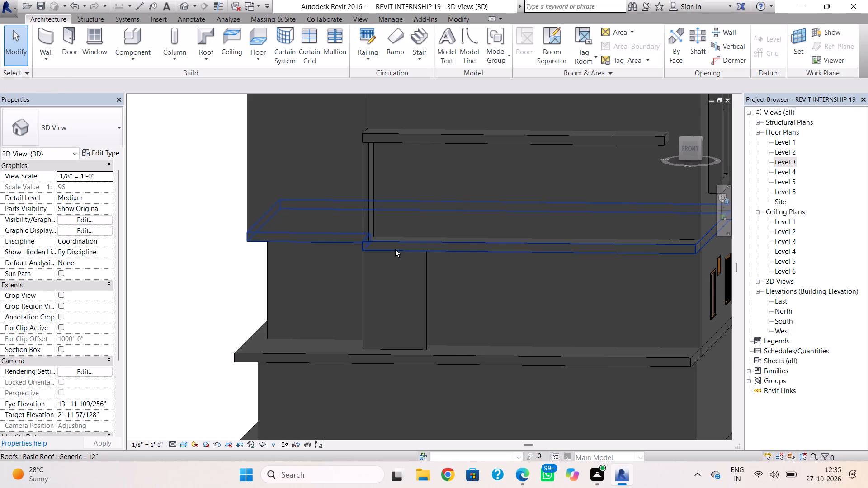
On the Level 3 plan, shorten the 12' 0" high side wall's front end to about 5' 3" long.
{"action": "right_click_drag", "start_coordinate": [395, 249], "coordinate": [418, 250], "text": "shift"}
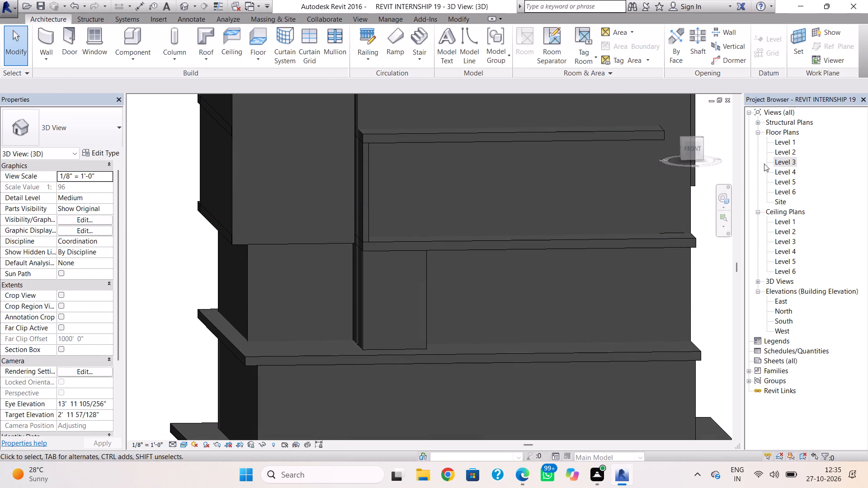
{"action": "double_click", "coordinate": [782, 165]}
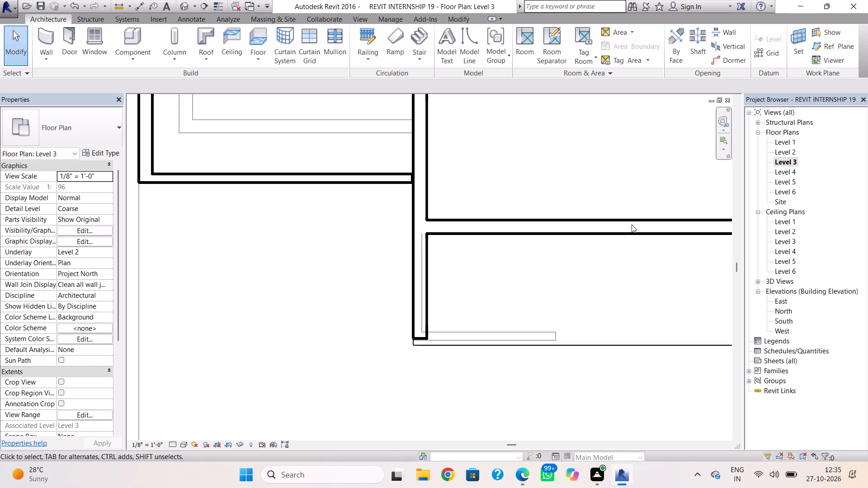
{"action": "left_click", "coordinate": [412, 337]}
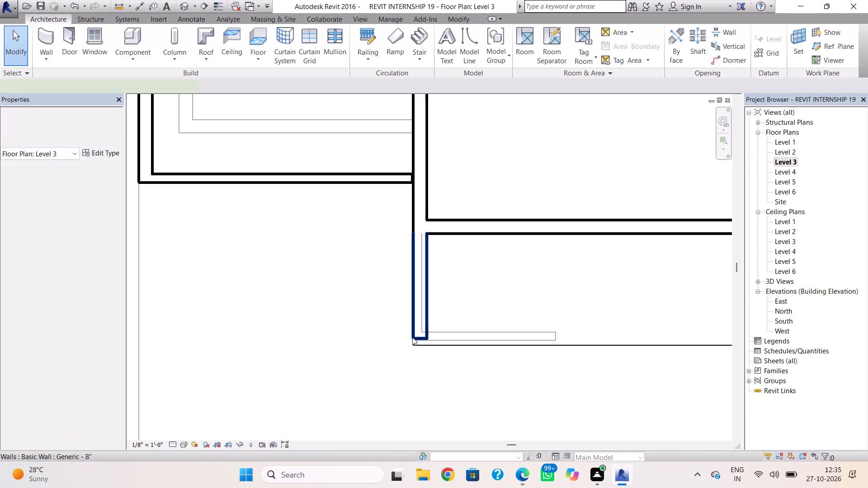
{"action": "left_click_drag", "start_coordinate": [414, 339], "coordinate": [415, 330]}
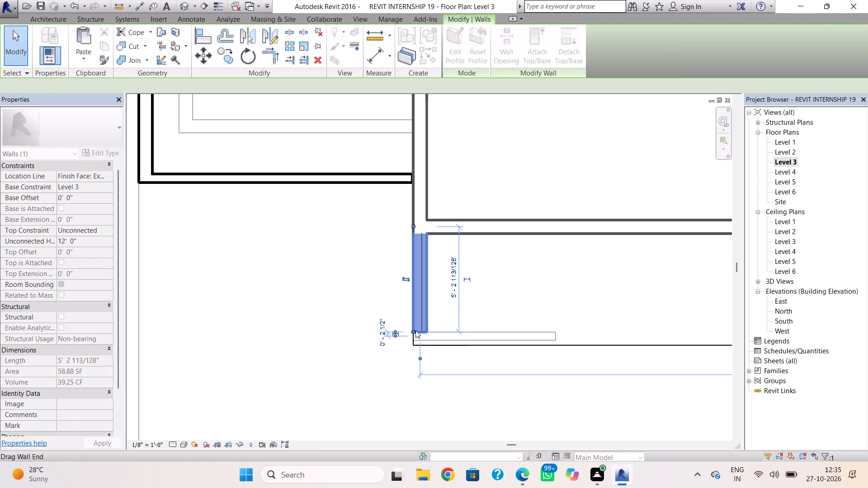
{"action": "left_click", "coordinate": [337, 342]}
Draw a 12' 0" high Generic - 8" wall from the side wall's front end along the roof edge to the underlying wall's end.
{"action": "left_click", "coordinate": [57, 42]}
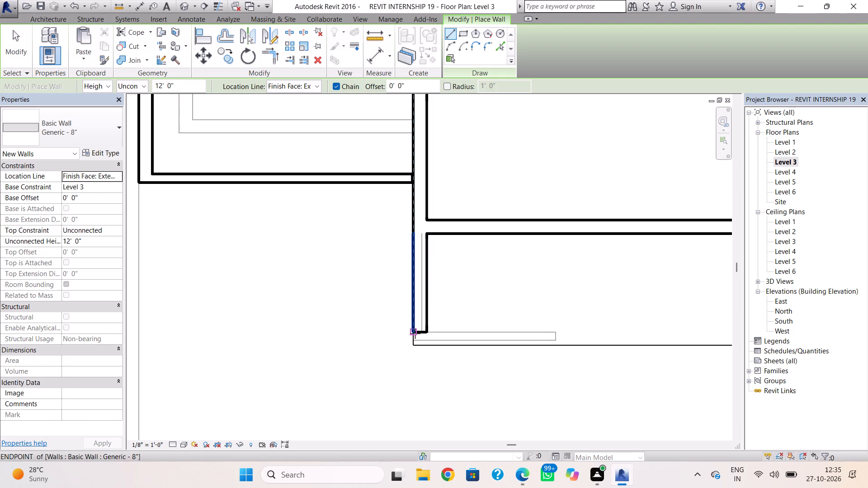
{"action": "left_click", "coordinate": [414, 334]}
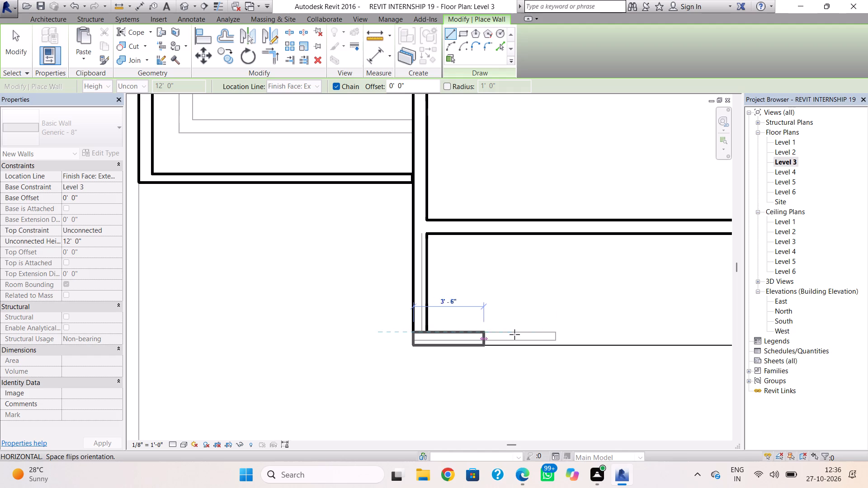
{"action": "left_click", "coordinate": [553, 337]}
{"action": "key", "text": "grave"}
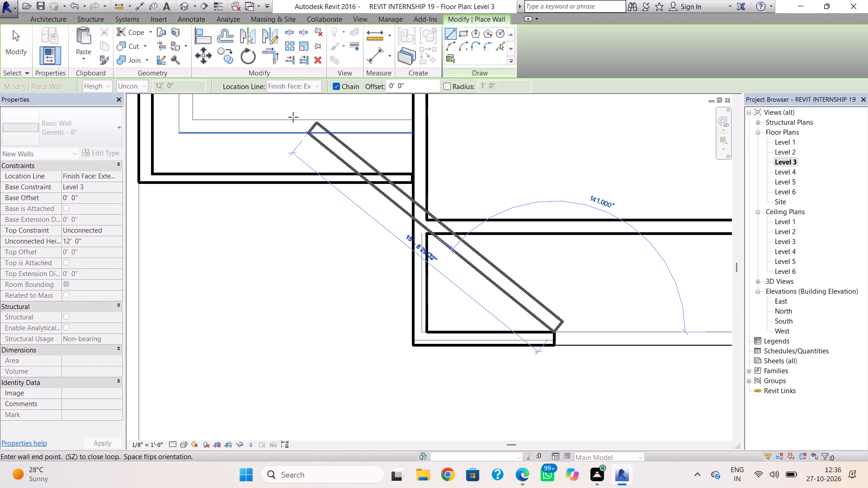
{"action": "key", "text": "Escape"}
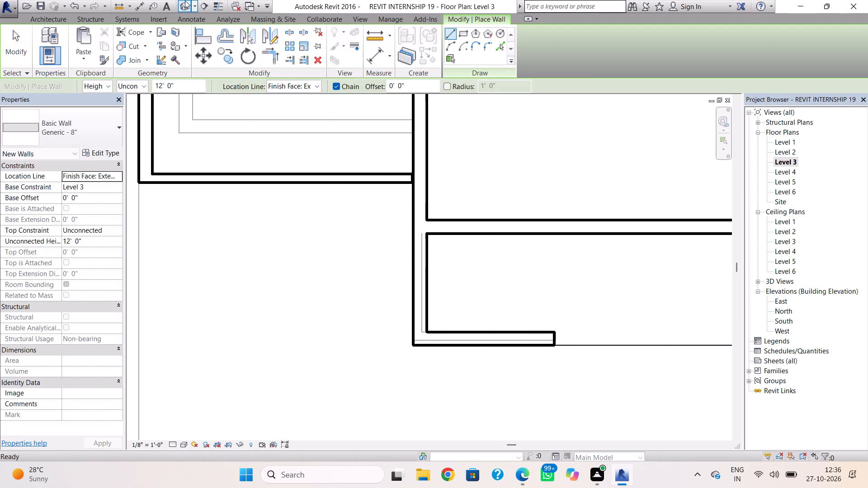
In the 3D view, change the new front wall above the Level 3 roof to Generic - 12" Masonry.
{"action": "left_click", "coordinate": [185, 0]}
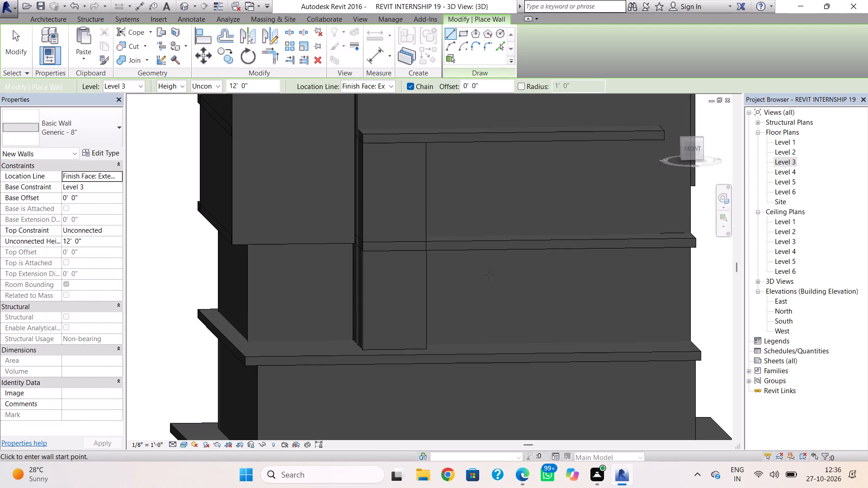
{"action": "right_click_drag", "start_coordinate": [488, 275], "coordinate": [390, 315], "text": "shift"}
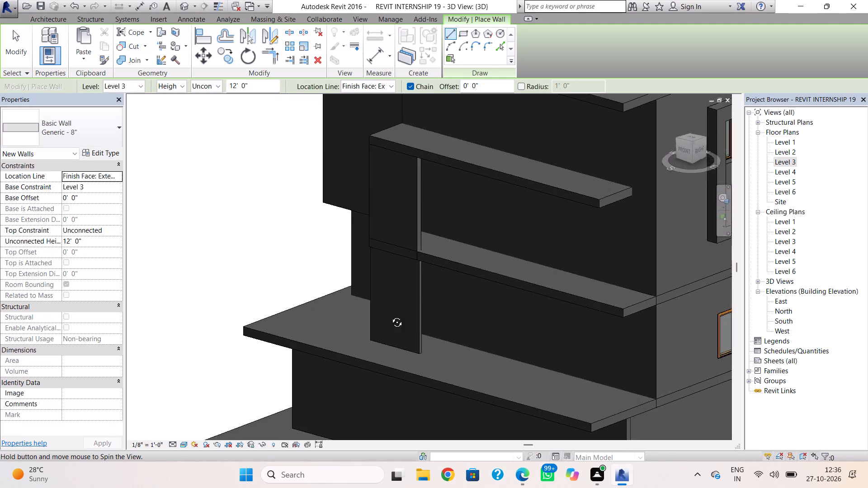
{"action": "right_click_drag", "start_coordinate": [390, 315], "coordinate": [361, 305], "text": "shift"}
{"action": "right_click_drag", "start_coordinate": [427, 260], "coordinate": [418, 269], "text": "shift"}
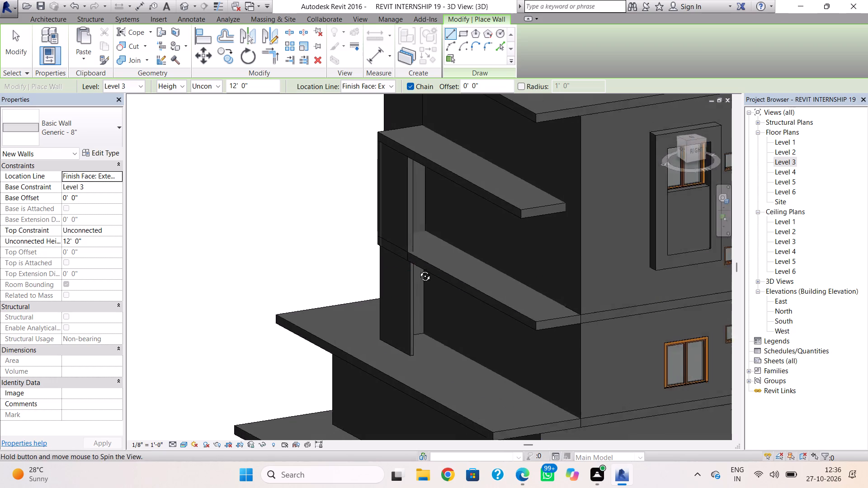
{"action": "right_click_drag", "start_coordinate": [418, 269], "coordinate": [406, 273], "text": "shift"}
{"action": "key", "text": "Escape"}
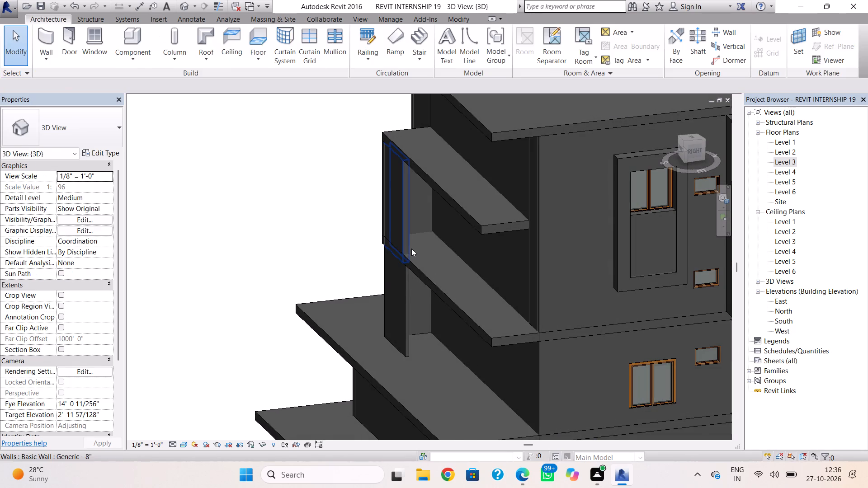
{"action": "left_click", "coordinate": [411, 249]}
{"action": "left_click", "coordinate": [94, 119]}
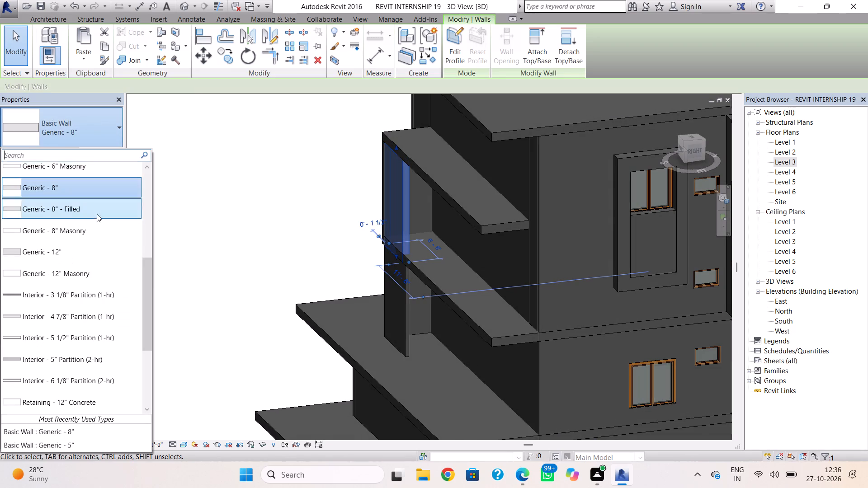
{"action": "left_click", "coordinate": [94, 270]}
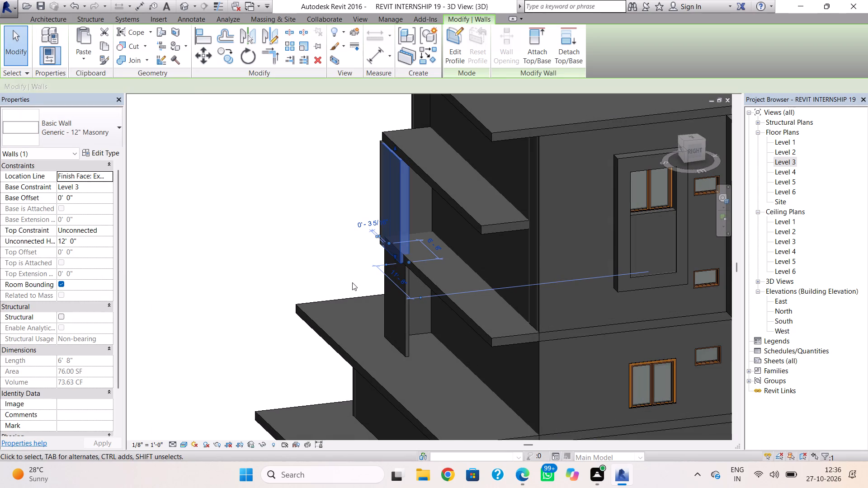
Nudge the front masonry wall back from the roof edge and sideways along the facade.
{"action": "key", "text": "Up"}
{"action": "key", "text": "Up"}
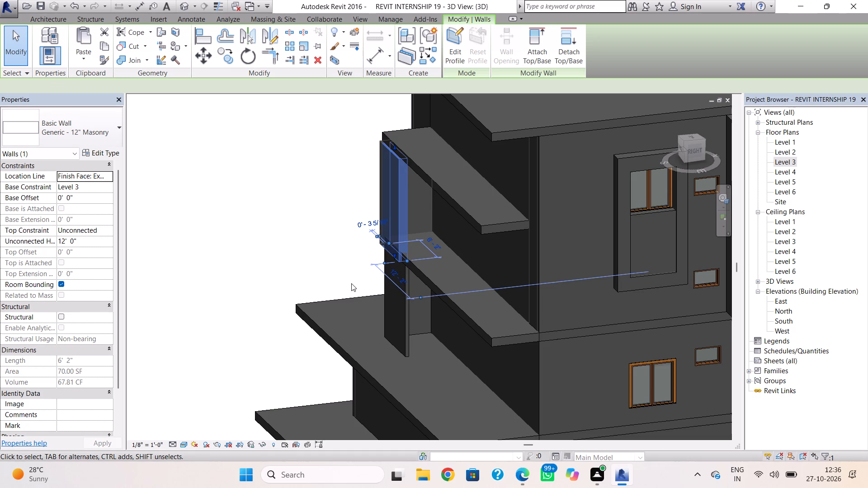
{"action": "key", "text": "Right"}
{"action": "key", "text": "Right"}
{"action": "key", "text": "Right"}
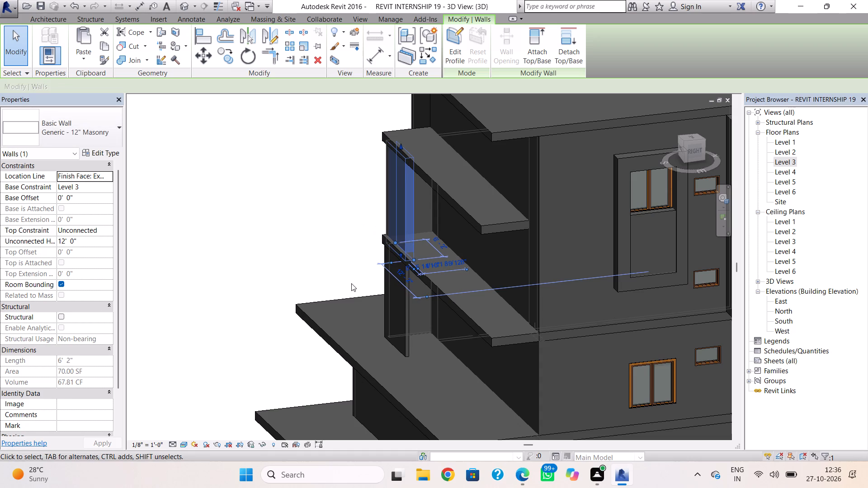
{"action": "key", "text": "Escape"}
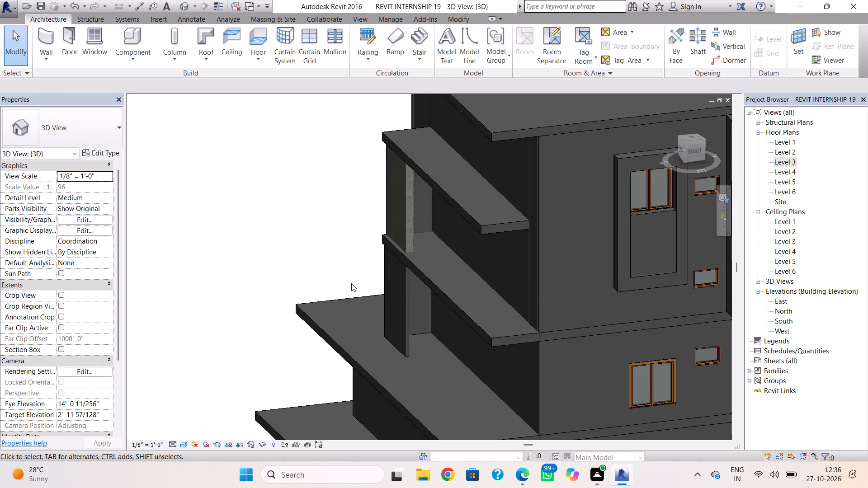
Change the front masonry wall's type to Generic - 12".
{"action": "left_click", "coordinate": [408, 231]}
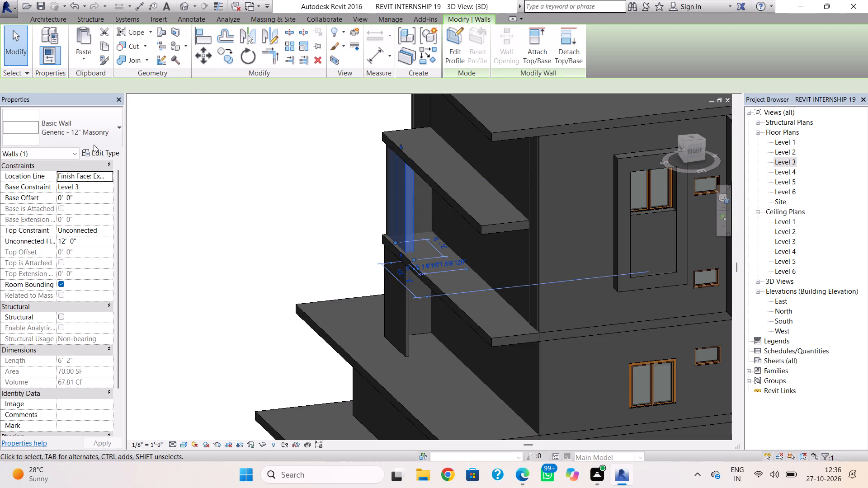
{"action": "left_click", "coordinate": [87, 138]}
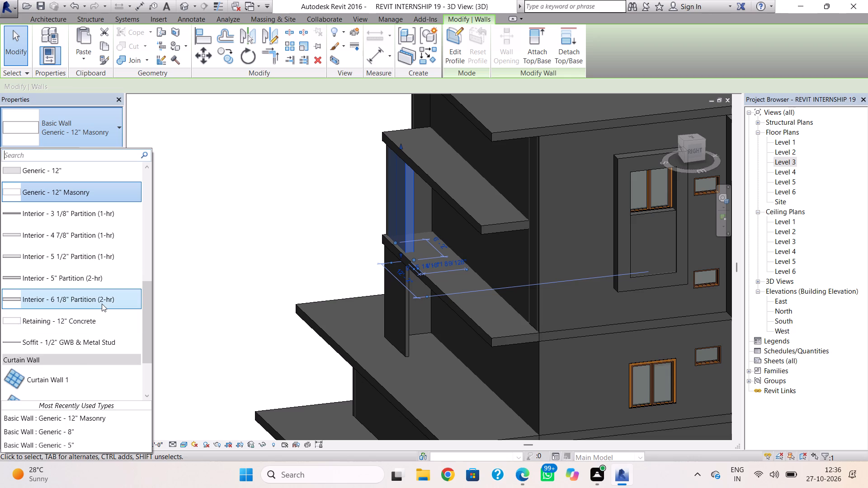
{"action": "scroll", "coordinate": [102, 304], "scroll_direction": "up", "scroll_amount": 2}
{"action": "left_click", "coordinate": [100, 221]}
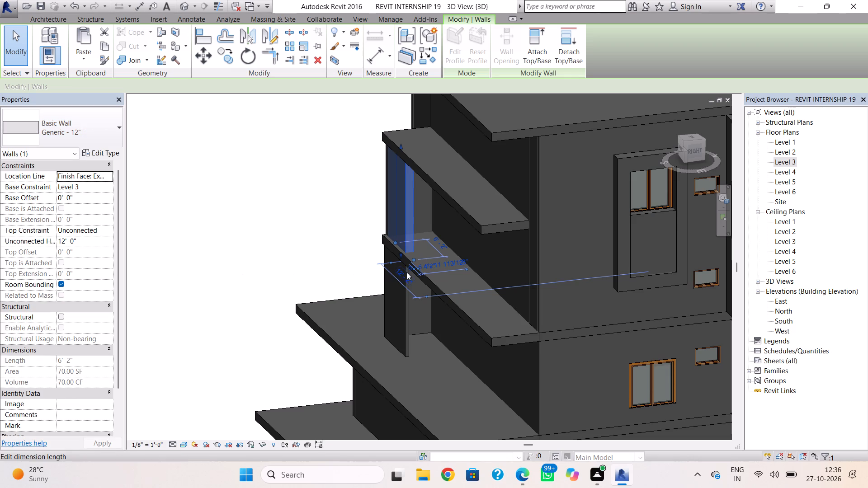
Viewed from the front-left corner, fine-nudge the Generic - 12" wall against the side wall, making it 5' 11" long.
{"action": "right_click_drag", "start_coordinate": [371, 285], "coordinate": [547, 341], "text": "shift"}
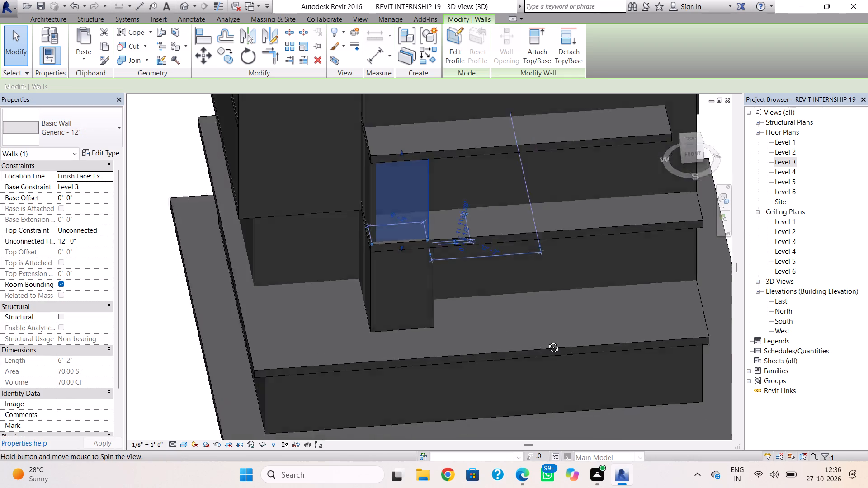
{"action": "right_click_drag", "start_coordinate": [547, 341], "coordinate": [613, 312], "text": "shift"}
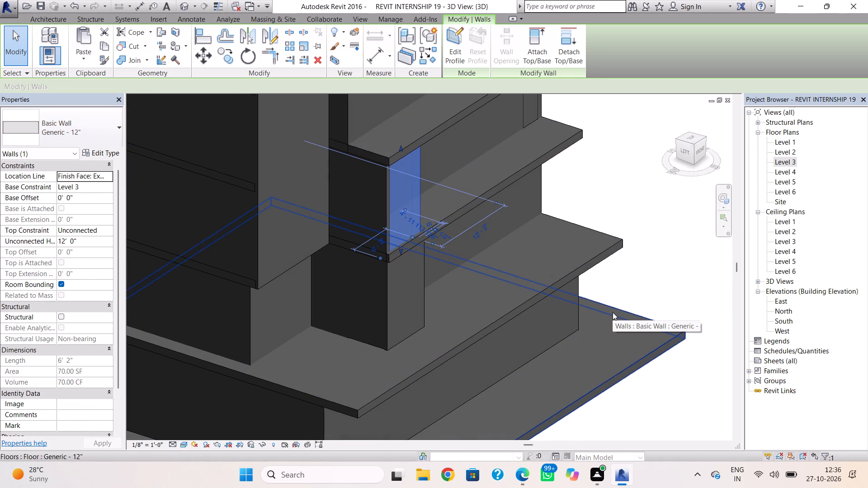
{"action": "key", "text": "Down"}
{"action": "key", "text": "Down"}
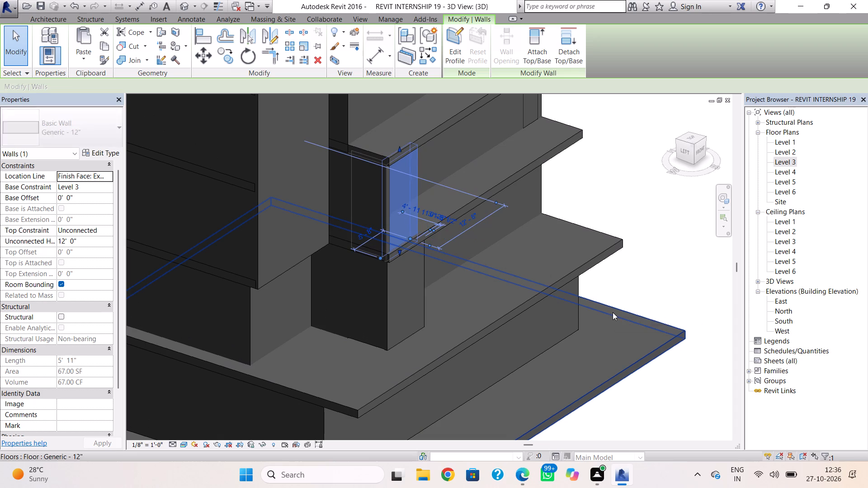
{"action": "key", "text": "Right"}
{"action": "key", "text": "Right"}
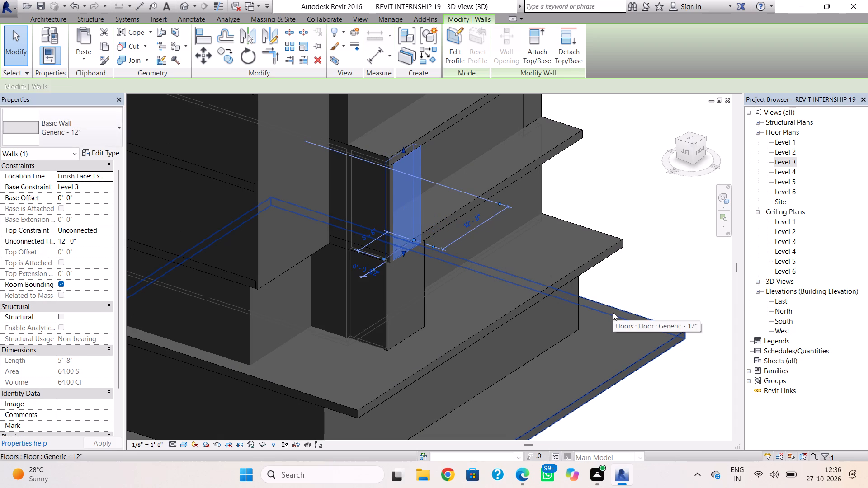
{"action": "key", "text": "Up"}
{"action": "key", "text": "Left"}
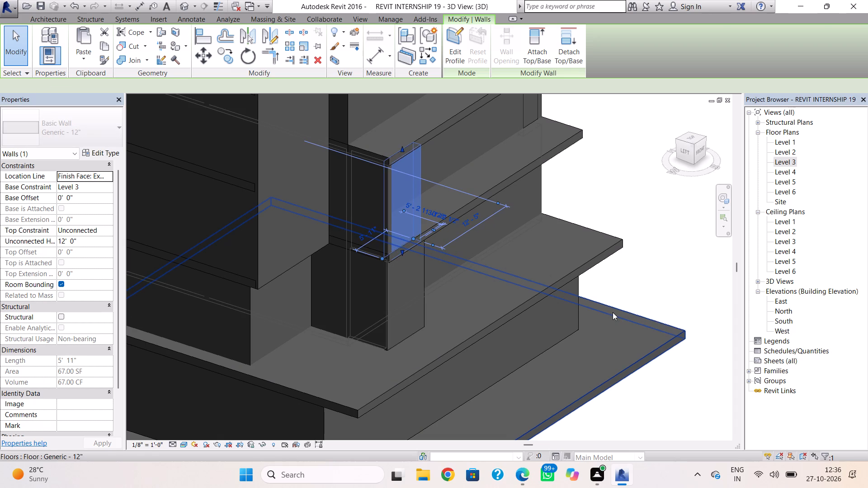
{"action": "left_click", "coordinate": [552, 364]}
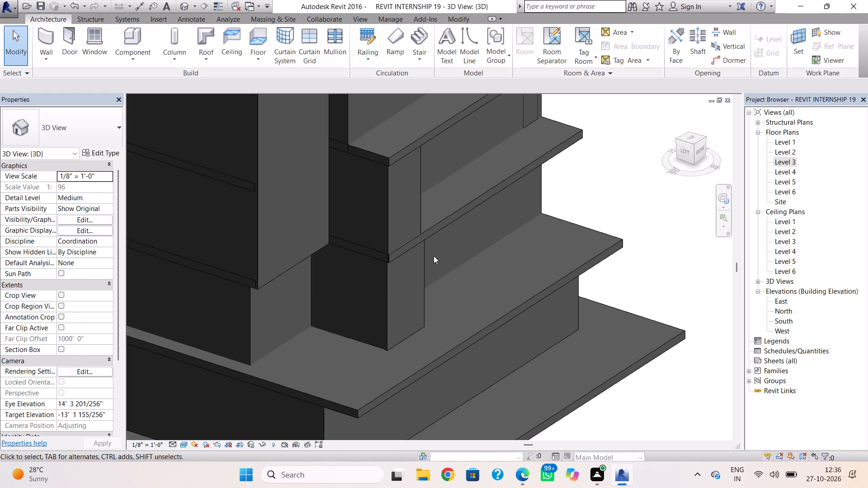
Nudge the Generic - 12" wall sideways along the facade until its free edge lines up with the wall below.
{"action": "right_click_drag", "start_coordinate": [461, 272], "coordinate": [363, 214], "text": "shift"}
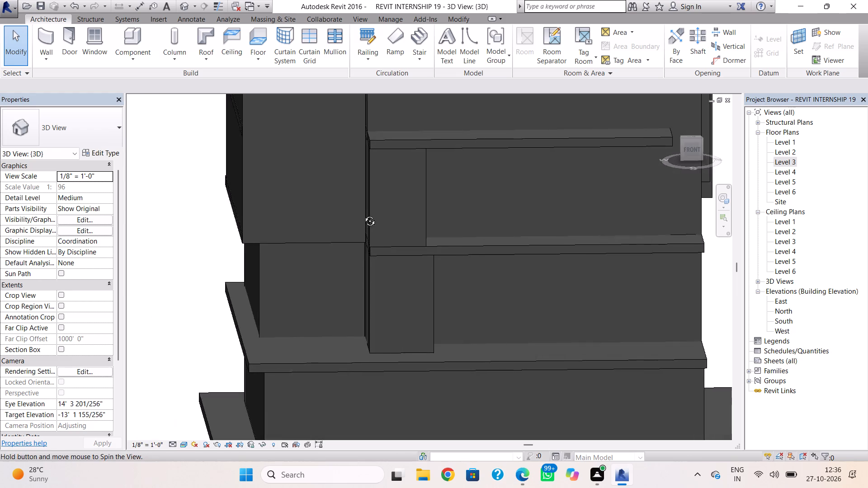
{"action": "right_click_drag", "start_coordinate": [363, 214], "coordinate": [370, 206], "text": "shift"}
{"action": "left_click", "coordinate": [425, 221]}
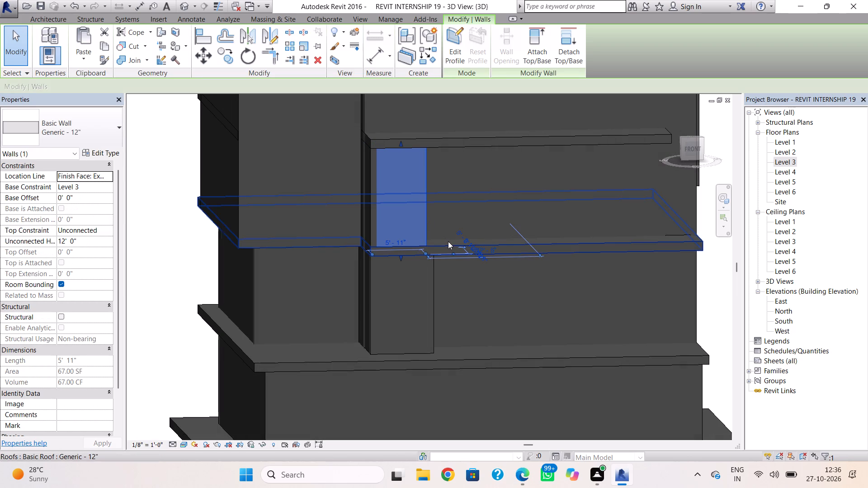
{"action": "key", "text": "Right"}
{"action": "key", "text": "Right"}
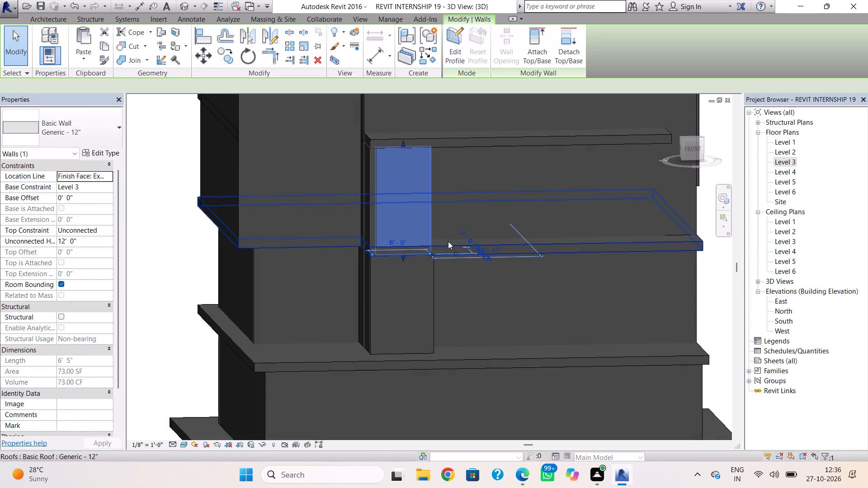
{"action": "key", "text": "Right"}
{"action": "key", "text": "Right"}
{"action": "left_click", "coordinate": [454, 304]}
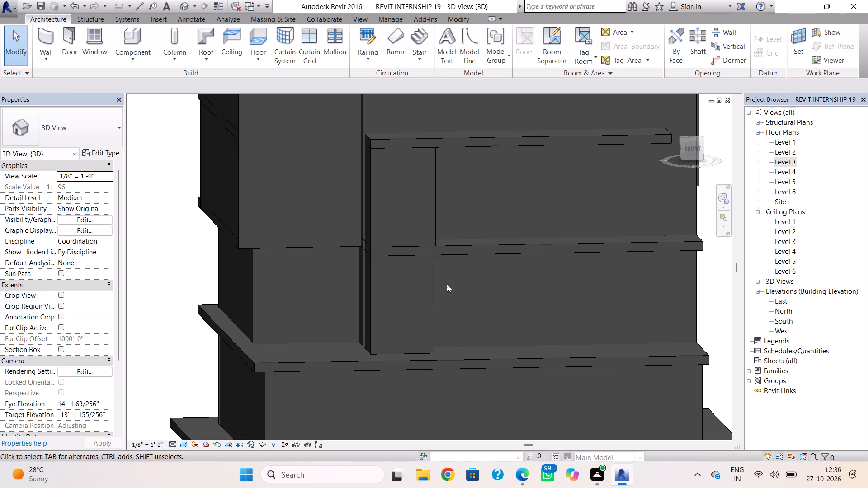
{"action": "left_click", "coordinate": [435, 237]}
{"action": "key", "text": "Left"}
{"action": "left_click", "coordinate": [468, 304]}
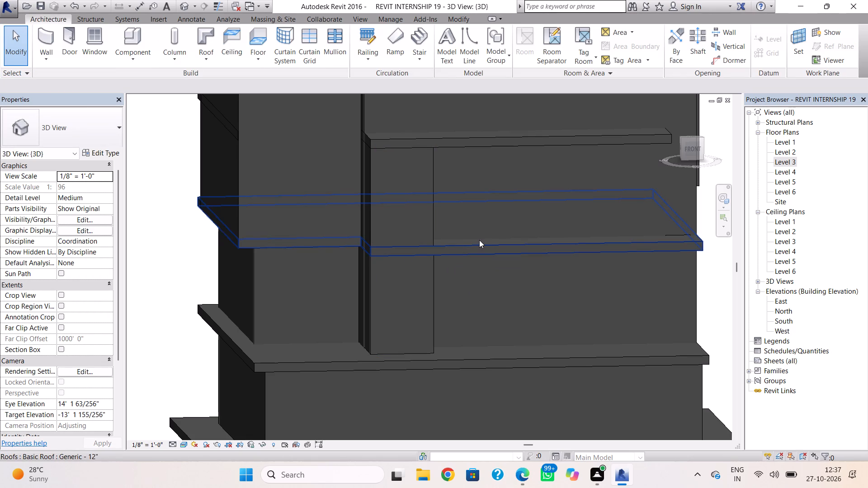
Start an in-place model in the Walls category with the name Walls 2.
{"action": "left_click", "coordinate": [138, 65]}
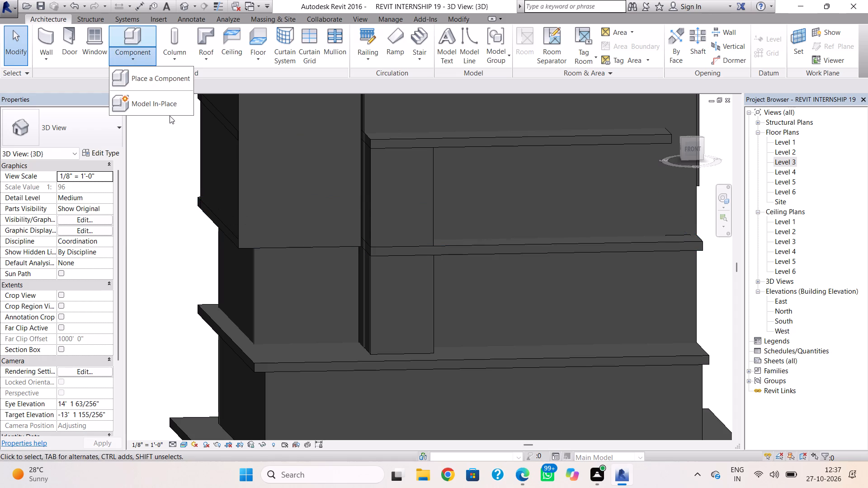
{"action": "left_click", "coordinate": [171, 104]}
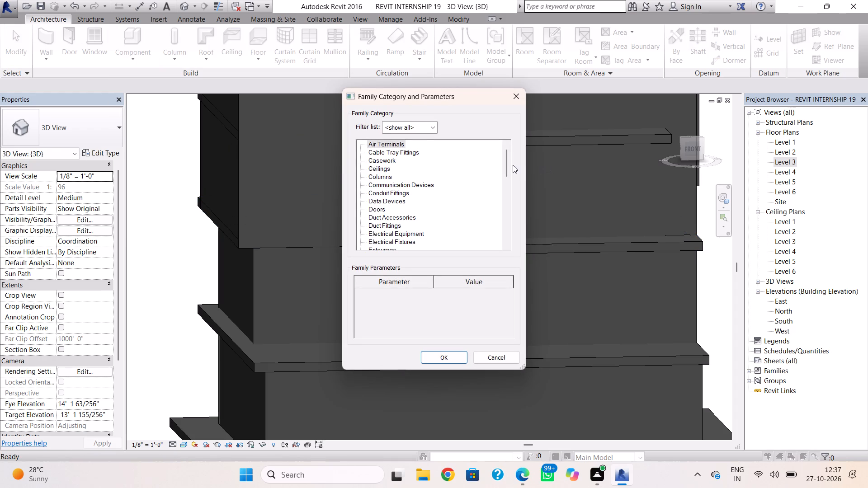
{"action": "left_click_drag", "start_coordinate": [509, 167], "coordinate": [513, 248]}
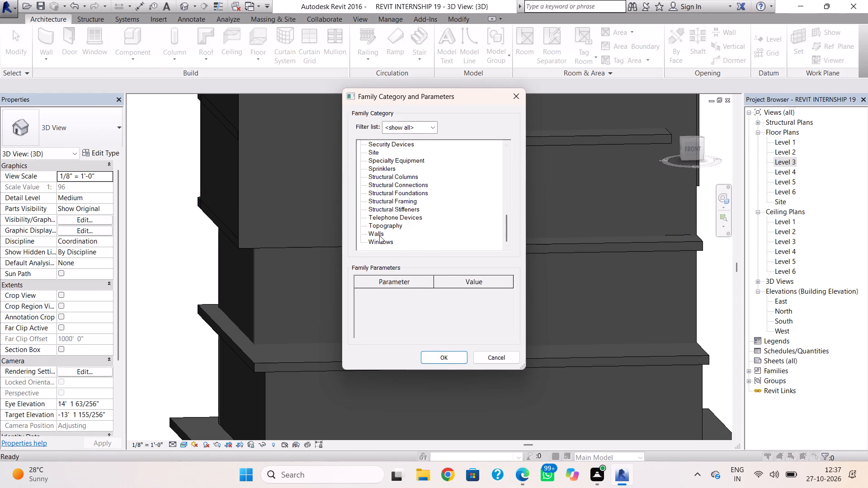
{"action": "left_click", "coordinate": [379, 235]}
{"action": "left_click", "coordinate": [440, 355]}
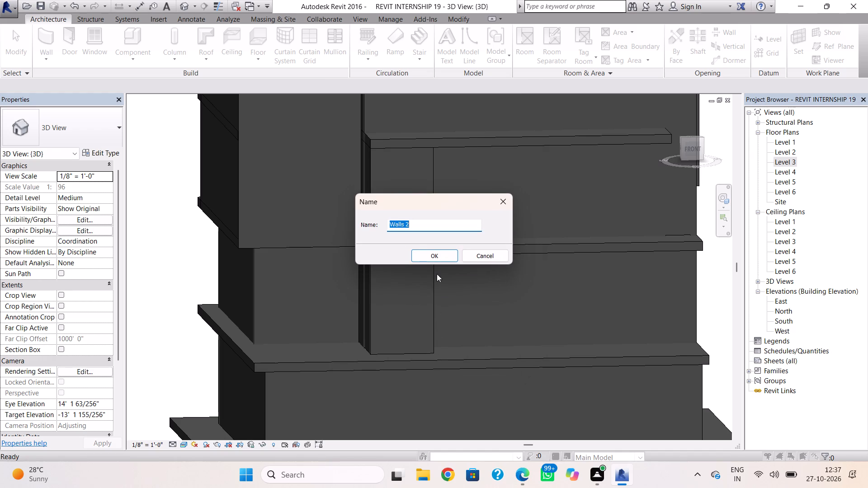
{"action": "left_click", "coordinate": [436, 258]}
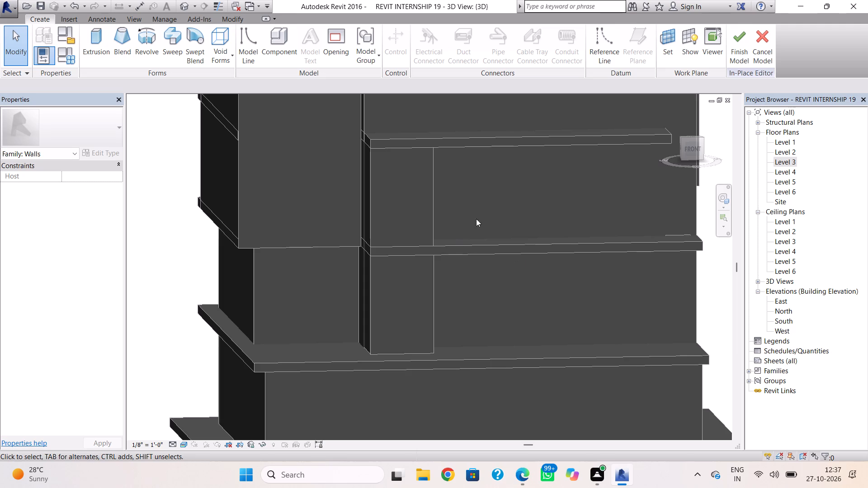
Set the work plane by picking the front edge face of the shorter Generic - 12" roof on the front facade.
{"action": "right_click_drag", "start_coordinate": [488, 243], "coordinate": [476, 230], "text": "shift"}
{"action": "middle_click_drag", "start_coordinate": [475, 227], "coordinate": [404, 288]}
{"action": "left_click", "coordinate": [664, 39]}
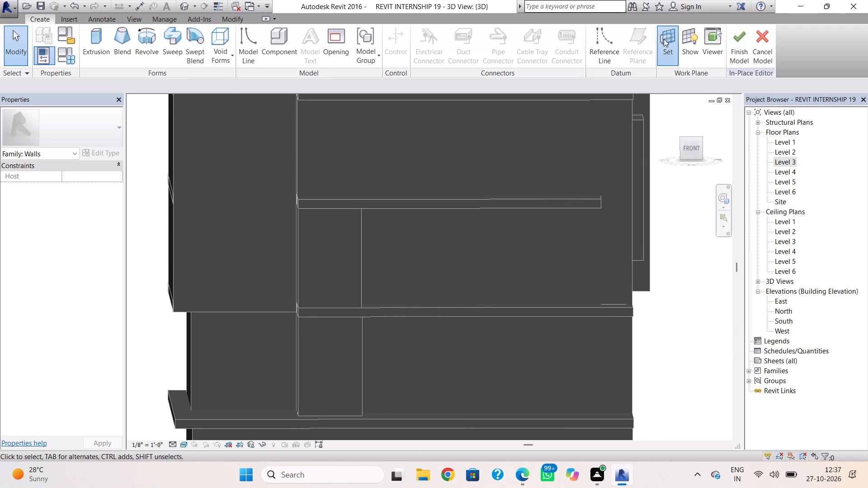
{"action": "left_click", "coordinate": [409, 257]}
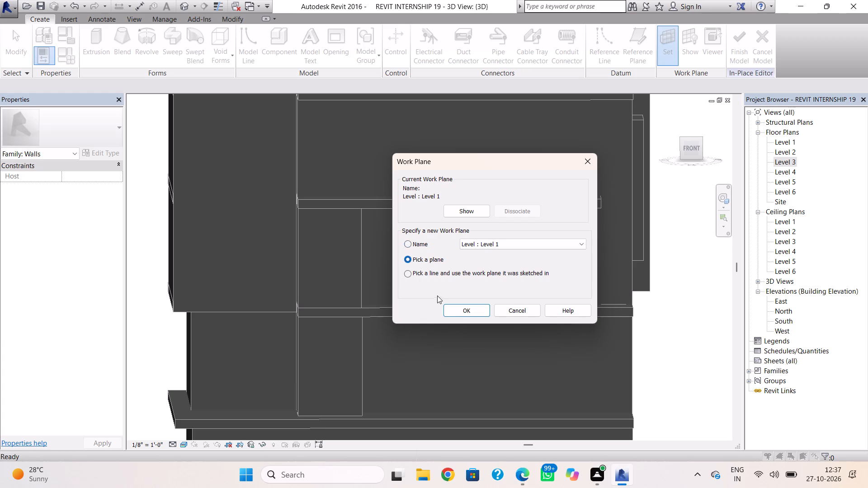
{"action": "left_click", "coordinate": [451, 308]}
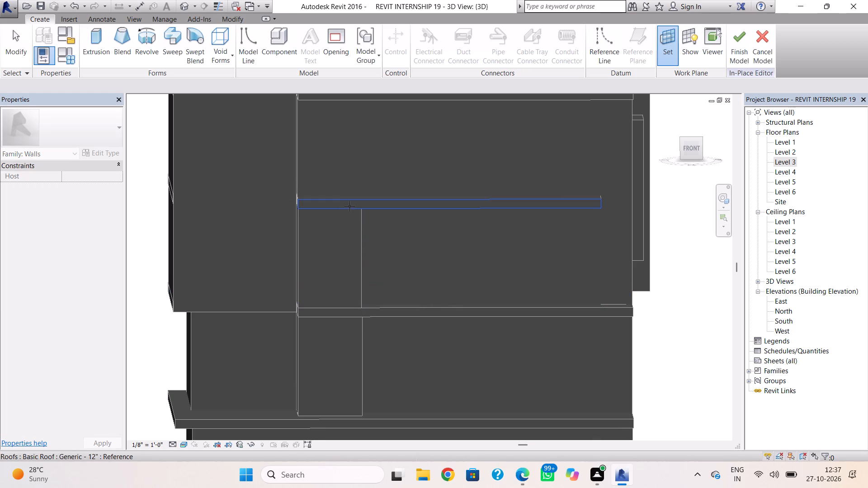
{"action": "left_click", "coordinate": [349, 206]}
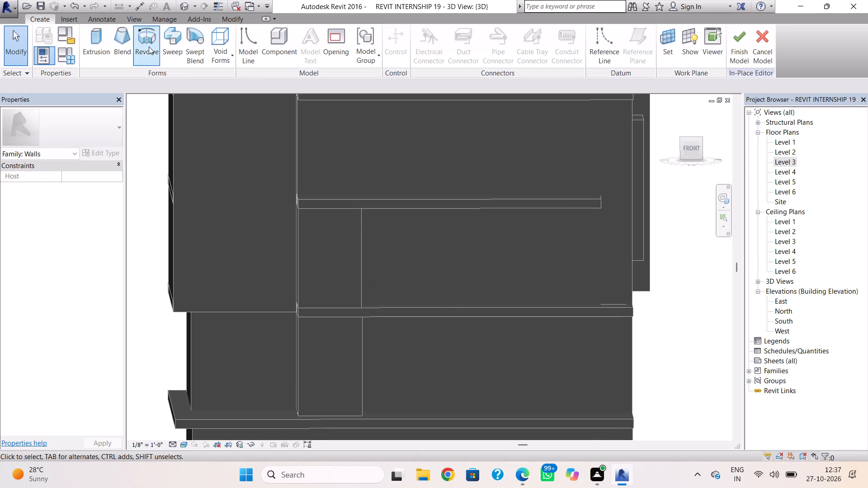
Start an extrusion and sketch its line along the roof's front top edge and its vertical leg covering the Generic - 12" wall below.
{"action": "left_click", "coordinate": [101, 32]}
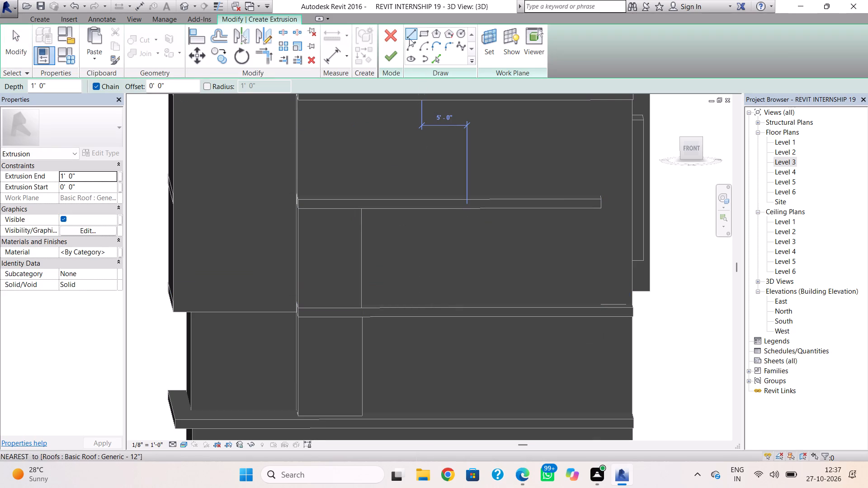
{"action": "left_click", "coordinate": [409, 32]}
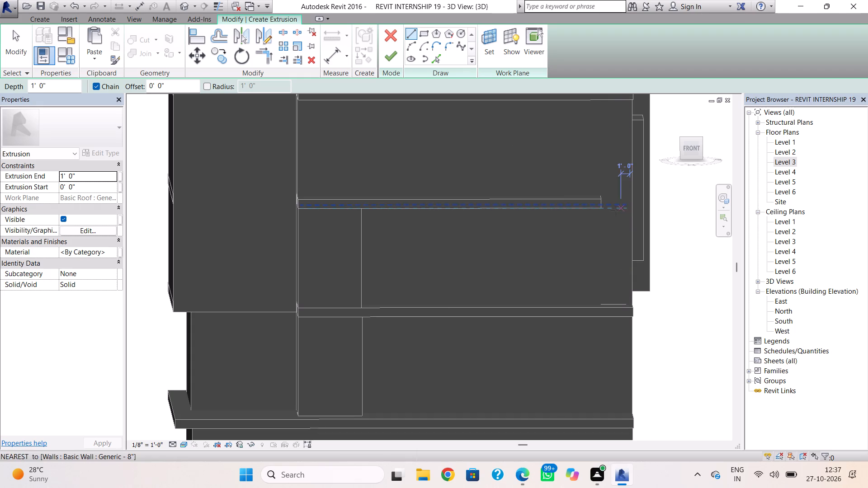
{"action": "right_click_drag", "start_coordinate": [599, 226], "coordinate": [528, 249], "text": "shift"}
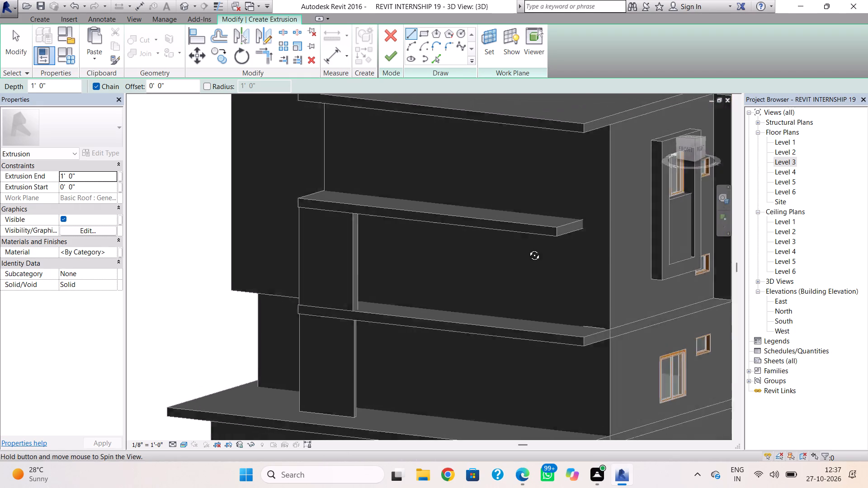
{"action": "right_click_drag", "start_coordinate": [528, 249], "coordinate": [499, 240], "text": "shift"}
{"action": "left_click", "coordinate": [533, 222]}
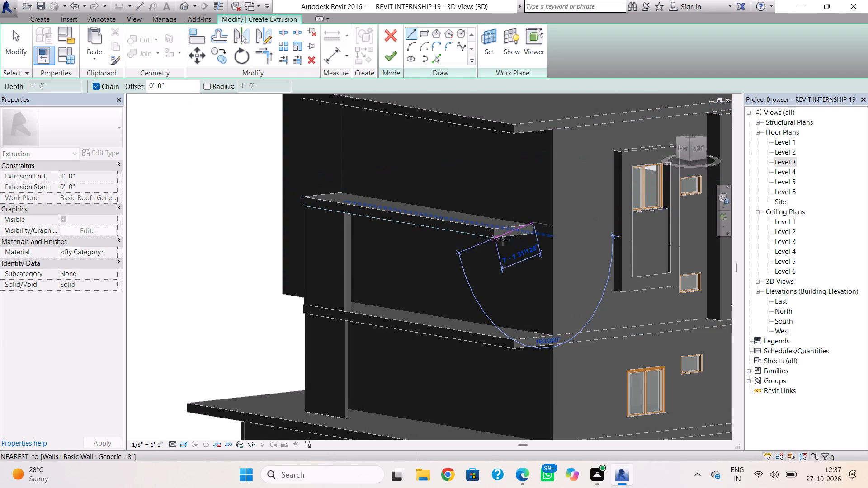
{"action": "key", "text": "Escape"}
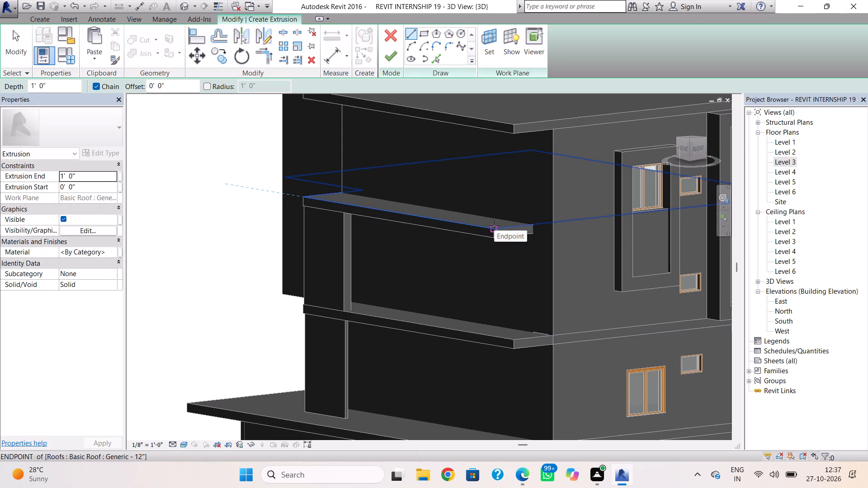
{"action": "left_click", "coordinate": [494, 225]}
{"action": "left_click", "coordinate": [303, 194]}
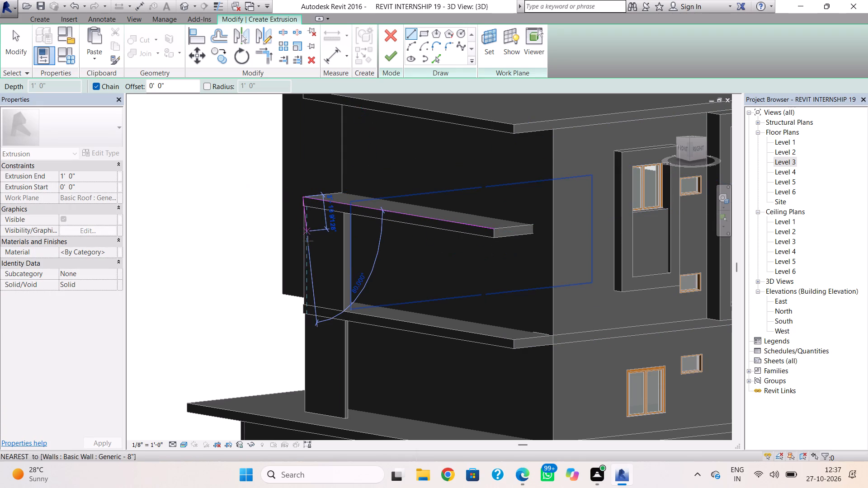
{"action": "right_click_drag", "start_coordinate": [320, 240], "coordinate": [448, 221], "text": "shift"}
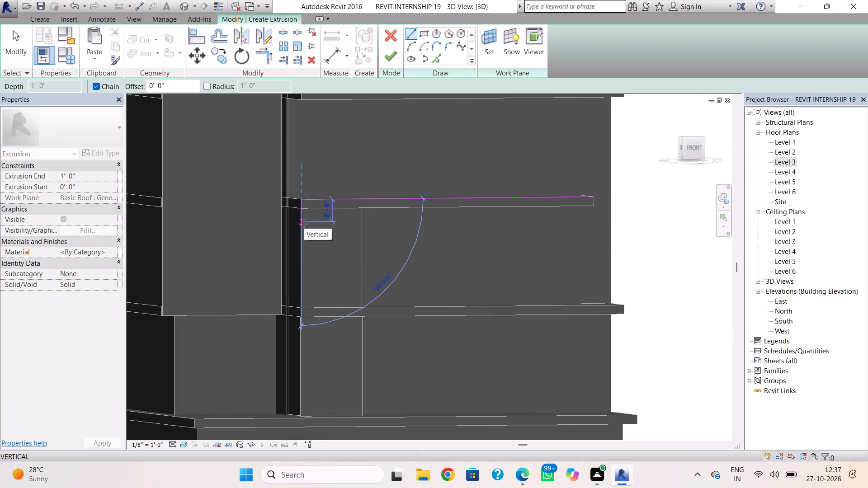
{"action": "left_click", "coordinate": [302, 300]}
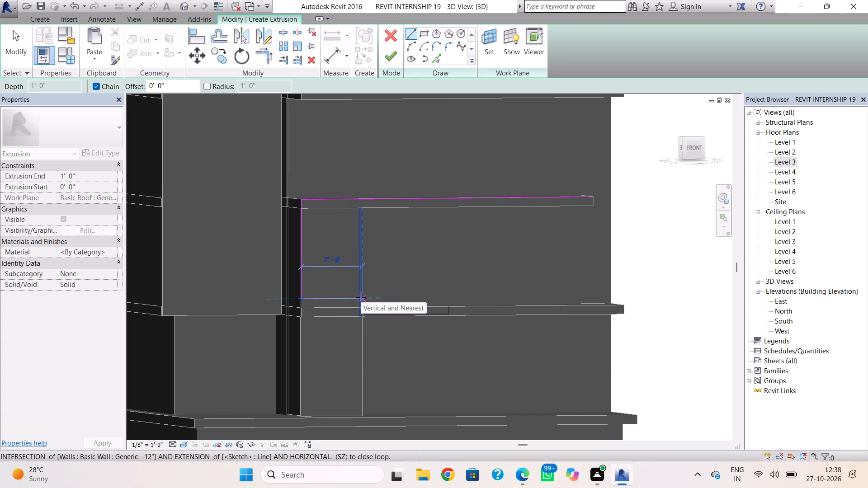
{"action": "left_click", "coordinate": [361, 297]}
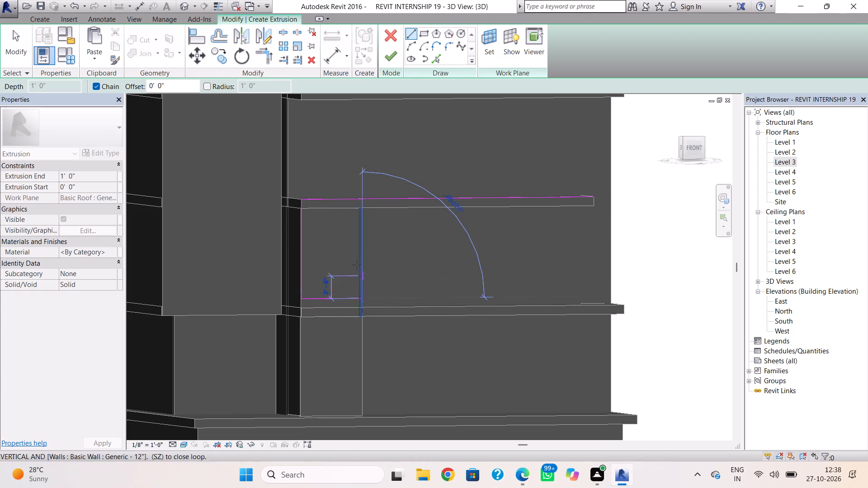
{"action": "left_click", "coordinate": [361, 225]}
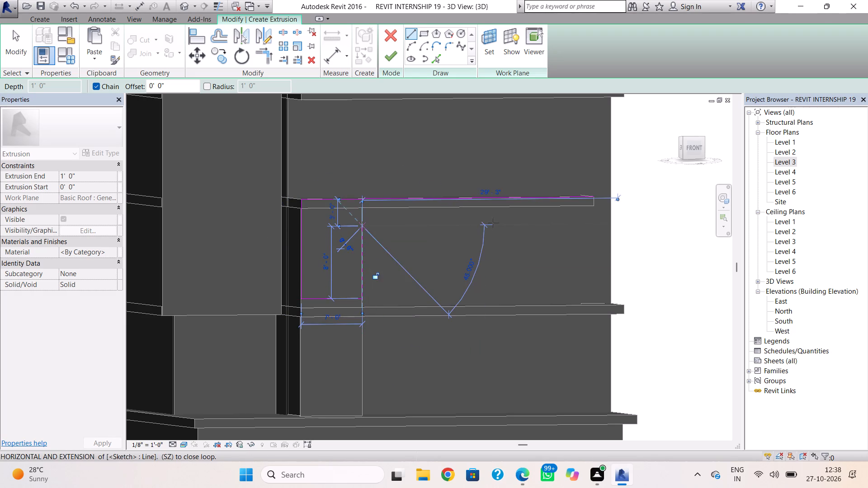
Close the L-shaped profile with a horizontal band line below the roof and a short vertical line at the roof's free end.
{"action": "right_click_drag", "start_coordinate": [554, 227], "coordinate": [513, 236], "text": "shift"}
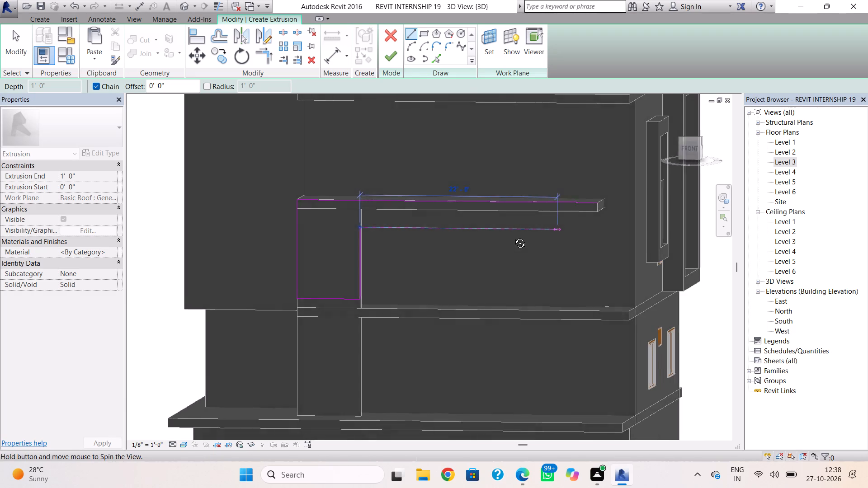
{"action": "right_click_drag", "start_coordinate": [513, 236], "coordinate": [514, 236], "text": "shift"}
{"action": "left_click", "coordinate": [599, 230]}
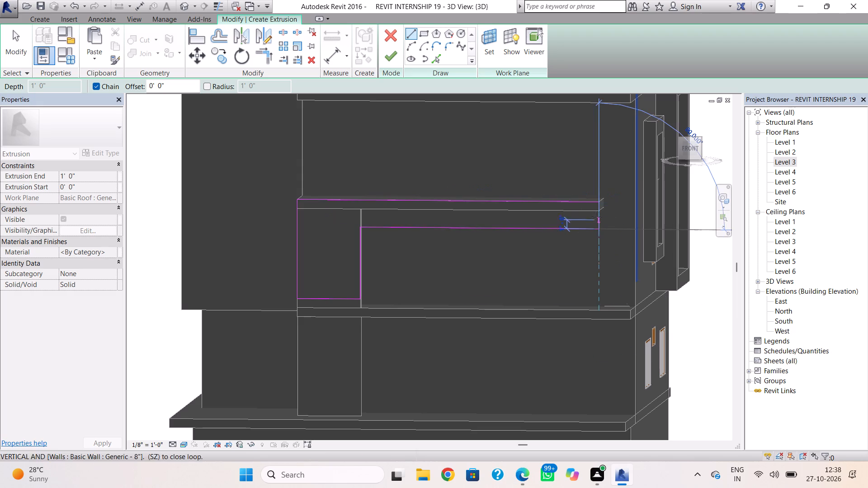
{"action": "left_click", "coordinate": [597, 204]}
{"action": "key", "text": "Escape"}
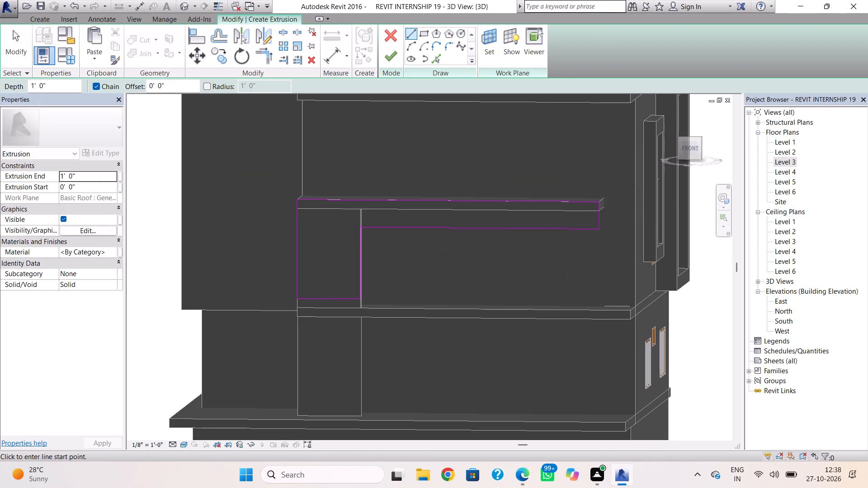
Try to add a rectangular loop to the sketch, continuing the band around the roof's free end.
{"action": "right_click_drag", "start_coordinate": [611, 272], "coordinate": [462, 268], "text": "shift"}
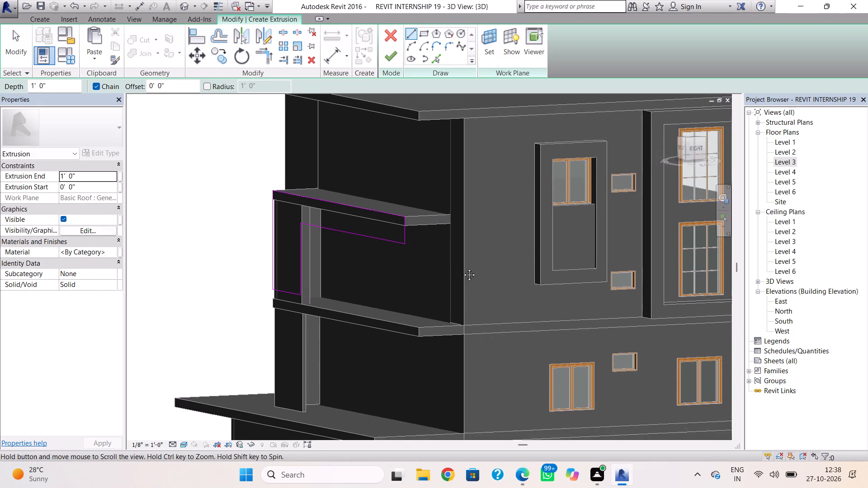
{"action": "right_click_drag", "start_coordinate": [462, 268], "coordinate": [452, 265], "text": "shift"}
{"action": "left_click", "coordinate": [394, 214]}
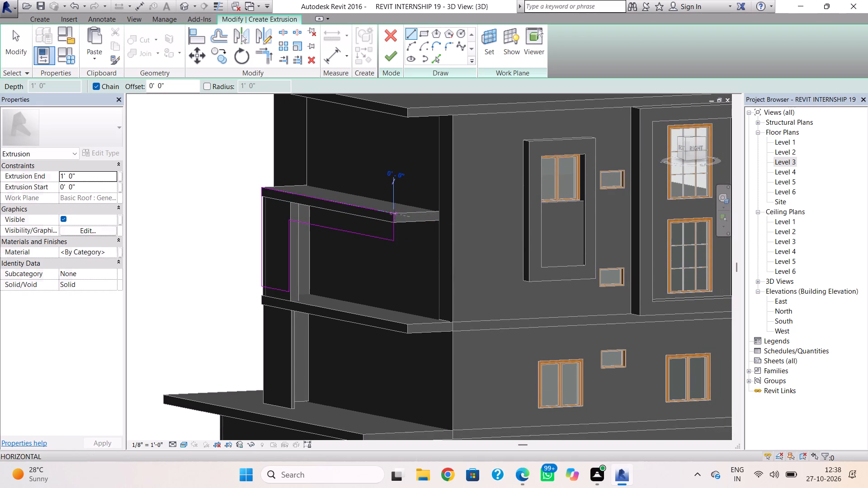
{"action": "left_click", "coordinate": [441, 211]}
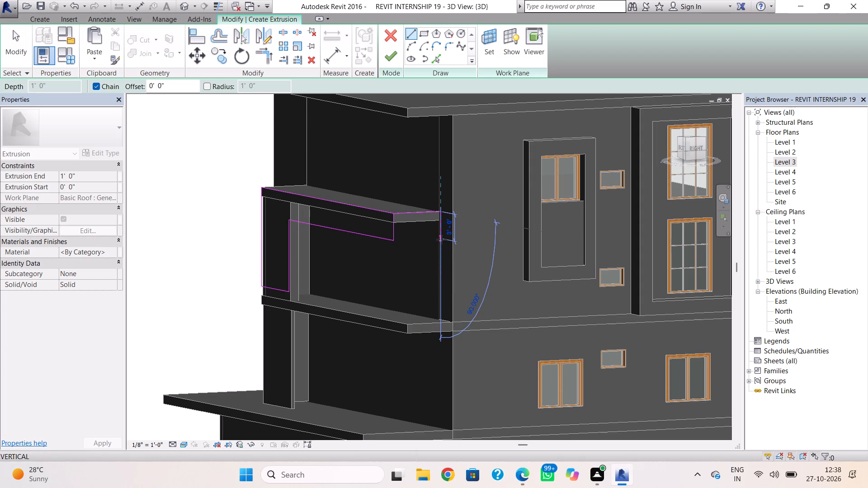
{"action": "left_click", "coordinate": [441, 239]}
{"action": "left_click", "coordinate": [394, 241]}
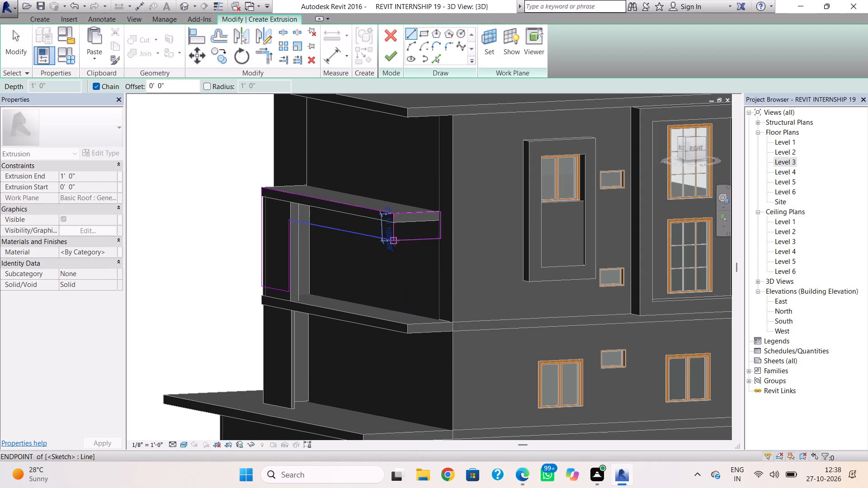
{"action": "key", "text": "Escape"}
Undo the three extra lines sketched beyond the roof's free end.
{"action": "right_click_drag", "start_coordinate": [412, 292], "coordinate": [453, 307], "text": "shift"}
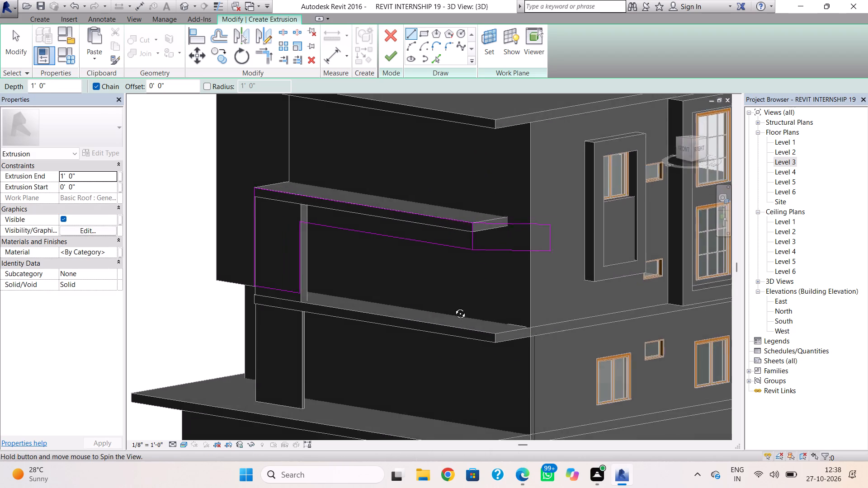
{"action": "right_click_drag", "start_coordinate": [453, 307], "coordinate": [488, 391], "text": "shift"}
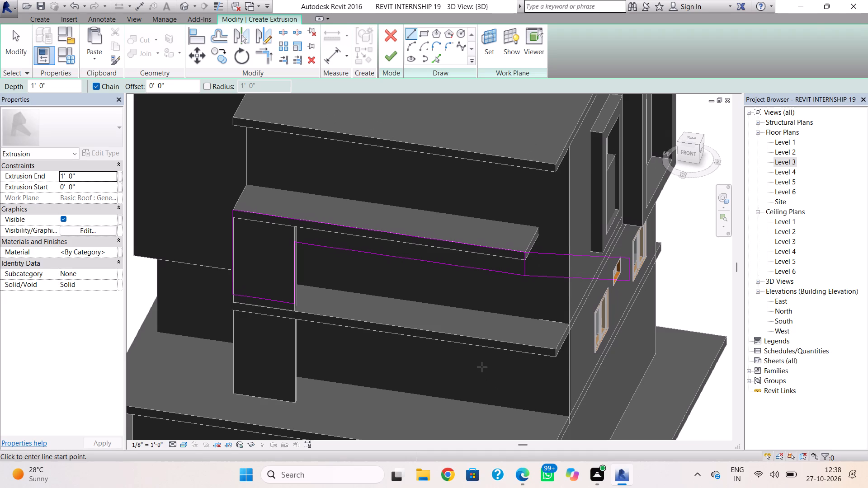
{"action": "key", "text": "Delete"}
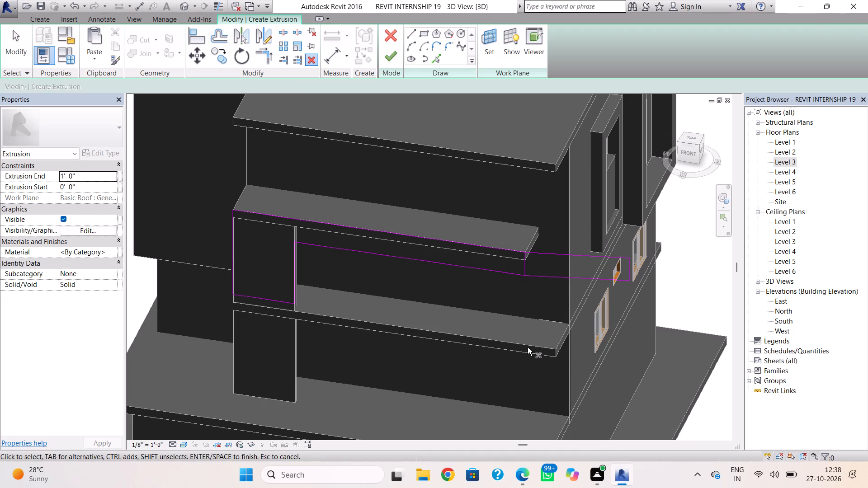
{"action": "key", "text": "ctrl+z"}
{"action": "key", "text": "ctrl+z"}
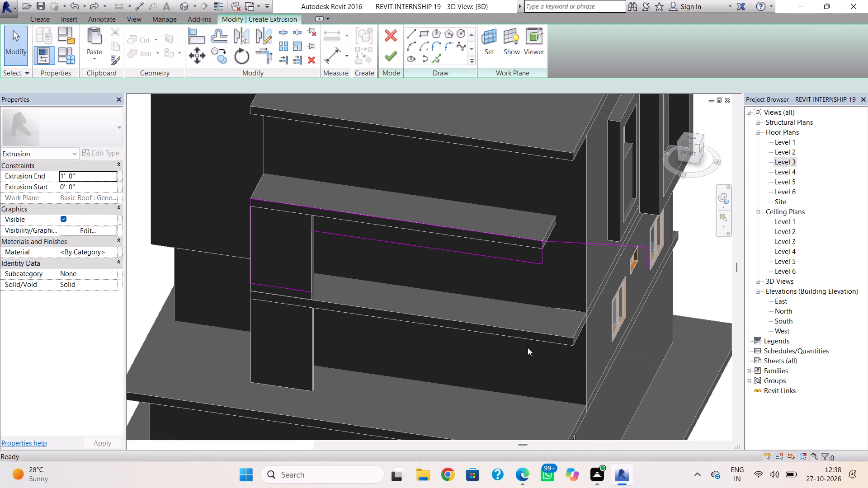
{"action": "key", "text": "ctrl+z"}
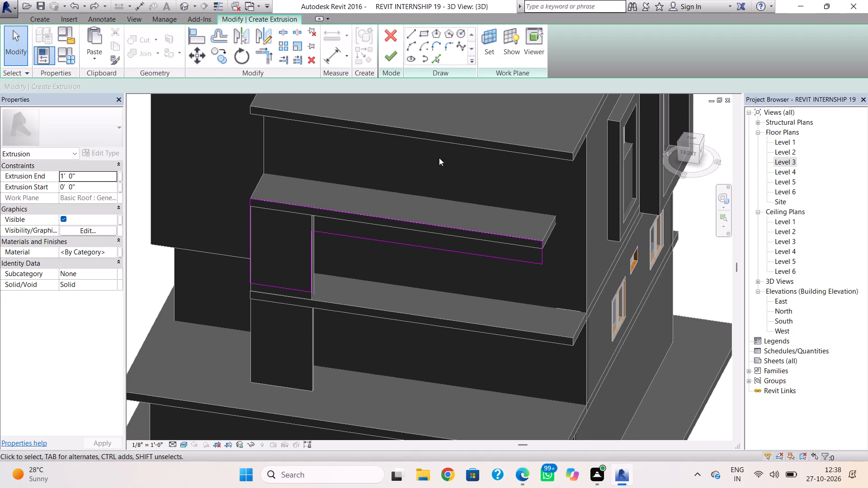
Finish the L-shaped profile as an extrusion and stretch its rear face inward beneath the roof, towards the building.
{"action": "left_click", "coordinate": [391, 56]}
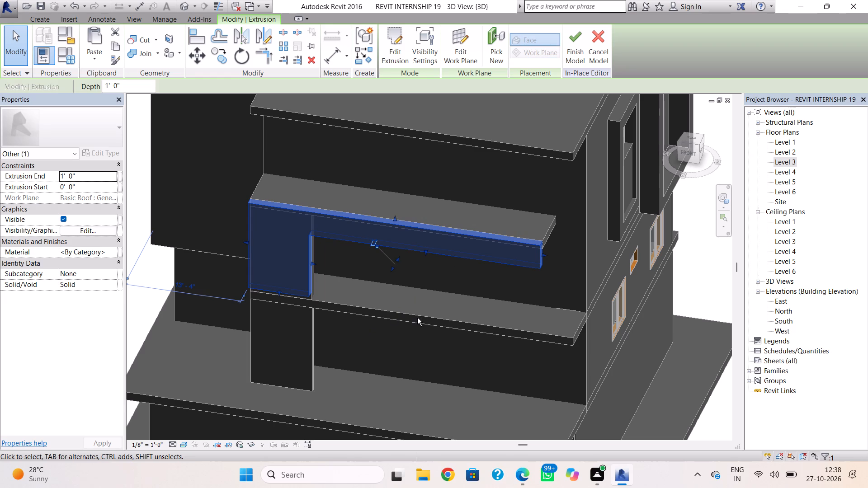
{"action": "right_click_drag", "start_coordinate": [417, 318], "coordinate": [302, 253], "text": "shift"}
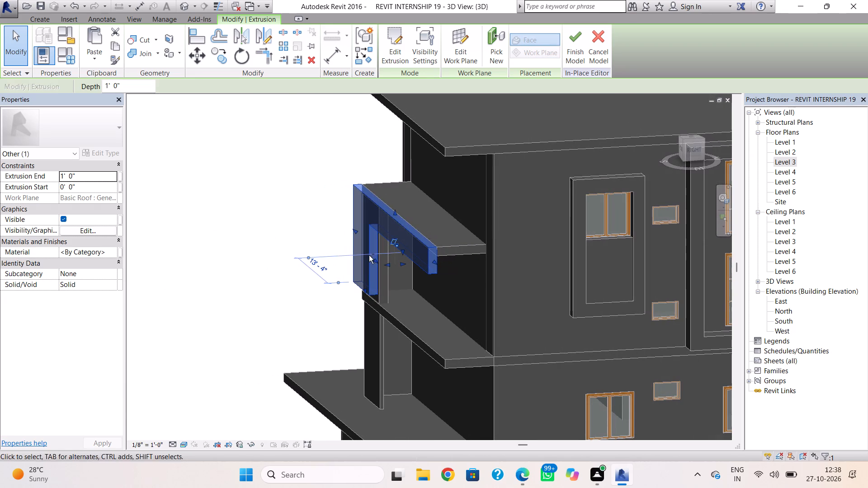
{"action": "left_click_drag", "start_coordinate": [403, 265], "coordinate": [425, 266]}
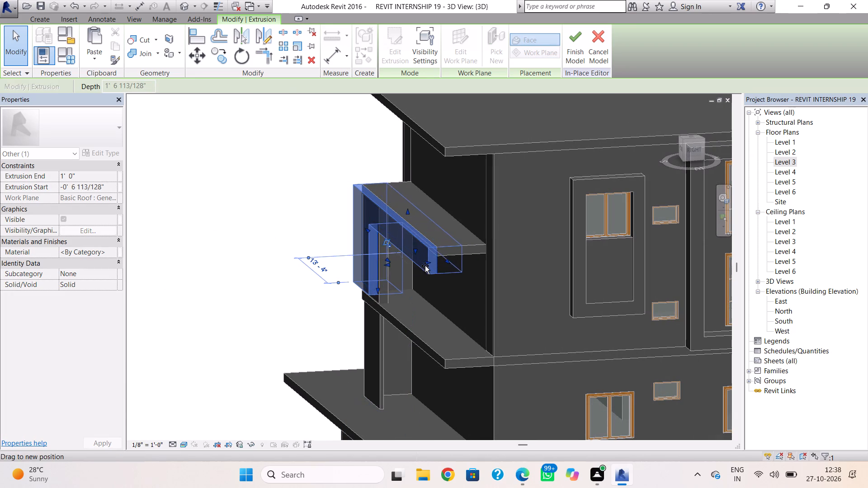
{"action": "left_click_drag", "start_coordinate": [425, 266], "coordinate": [426, 266]}
{"action": "left_click", "coordinate": [424, 302]}
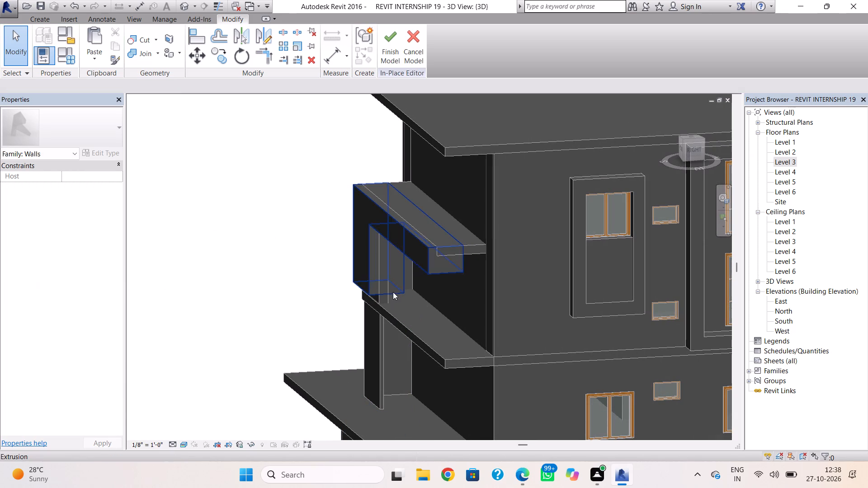
Widen the vertical leg of the L-shaped extrusion slightly by stretching its inner side face toward the roof's free end.
{"action": "left_click", "coordinate": [393, 287]}
{"action": "right_click_drag", "start_coordinate": [391, 291], "coordinate": [453, 299], "text": "shift"}
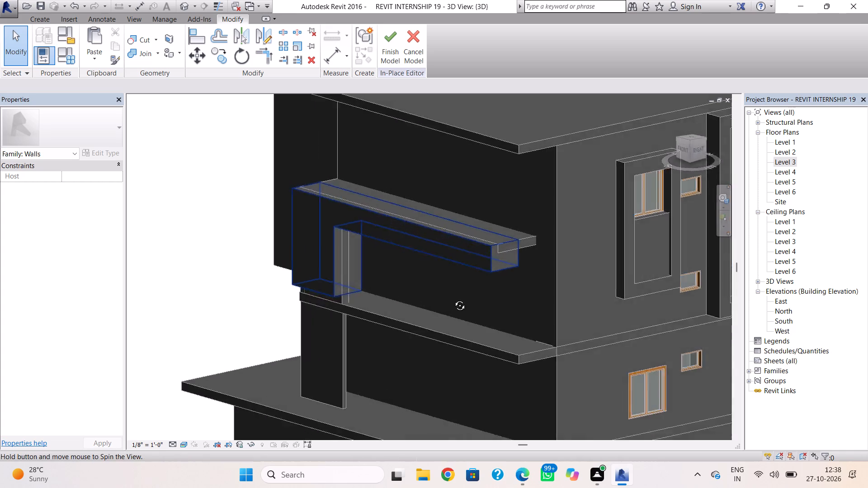
{"action": "right_click_drag", "start_coordinate": [453, 299], "coordinate": [516, 299], "text": "shift"}
{"action": "left_click", "coordinate": [310, 297]}
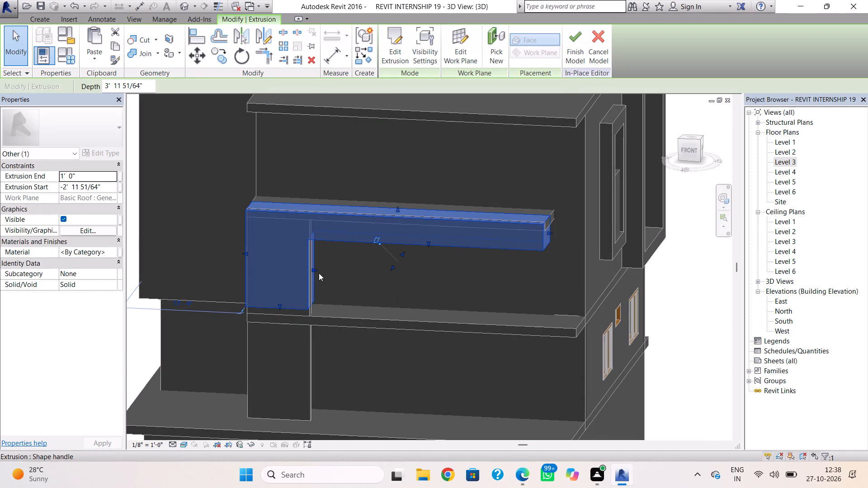
{"action": "left_click_drag", "start_coordinate": [316, 270], "coordinate": [323, 270]}
{"action": "left_click", "coordinate": [345, 289]}
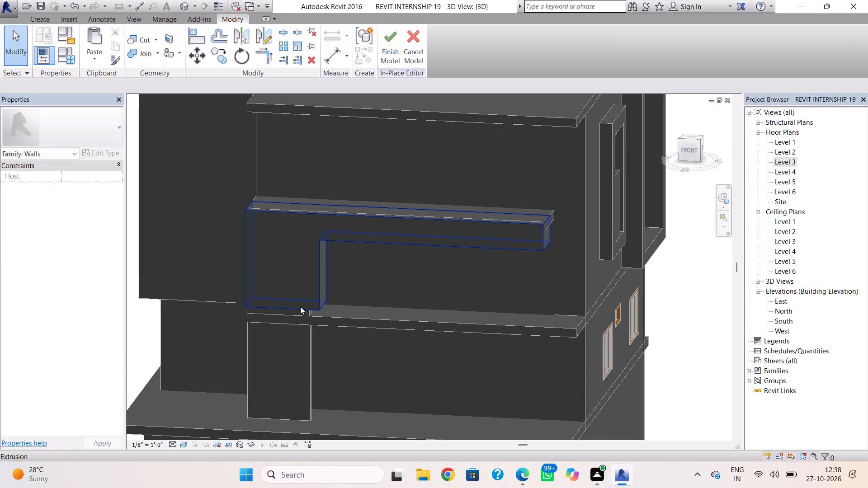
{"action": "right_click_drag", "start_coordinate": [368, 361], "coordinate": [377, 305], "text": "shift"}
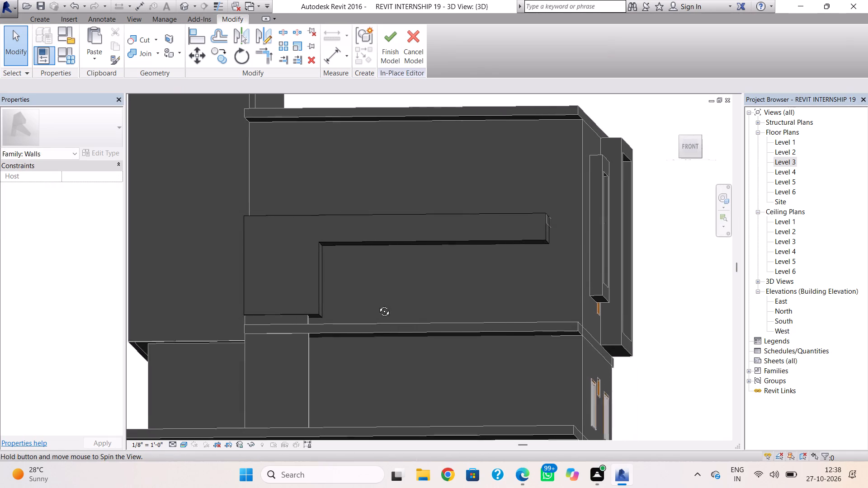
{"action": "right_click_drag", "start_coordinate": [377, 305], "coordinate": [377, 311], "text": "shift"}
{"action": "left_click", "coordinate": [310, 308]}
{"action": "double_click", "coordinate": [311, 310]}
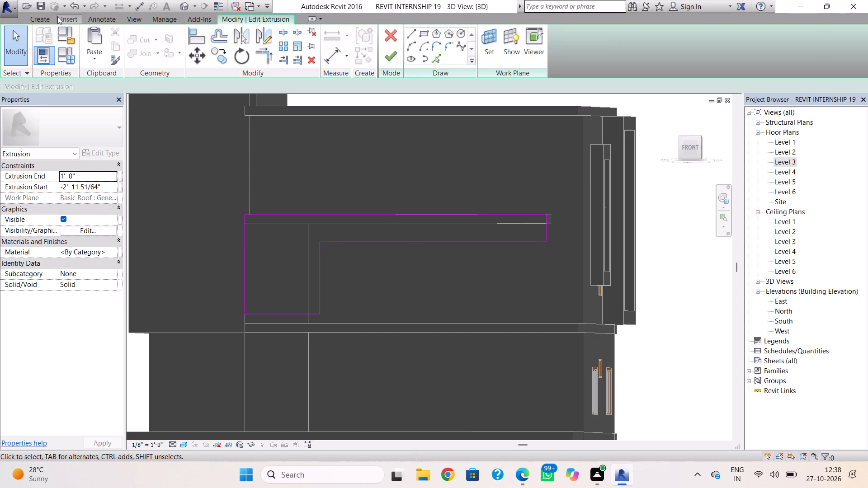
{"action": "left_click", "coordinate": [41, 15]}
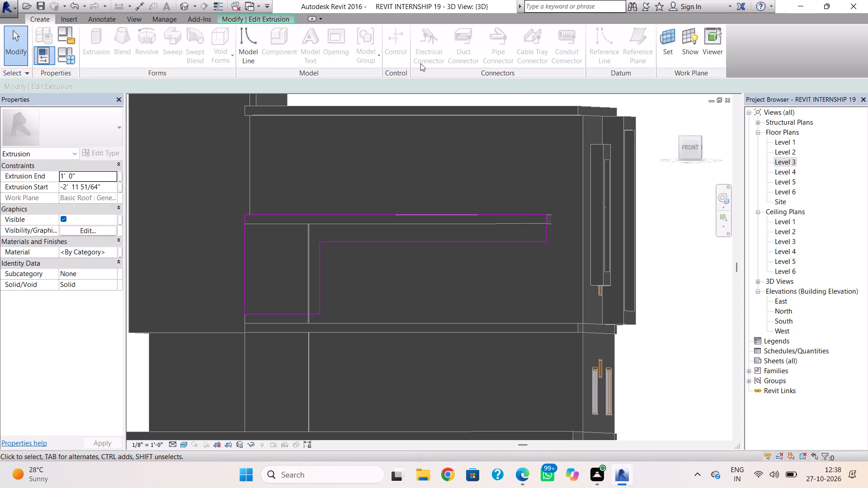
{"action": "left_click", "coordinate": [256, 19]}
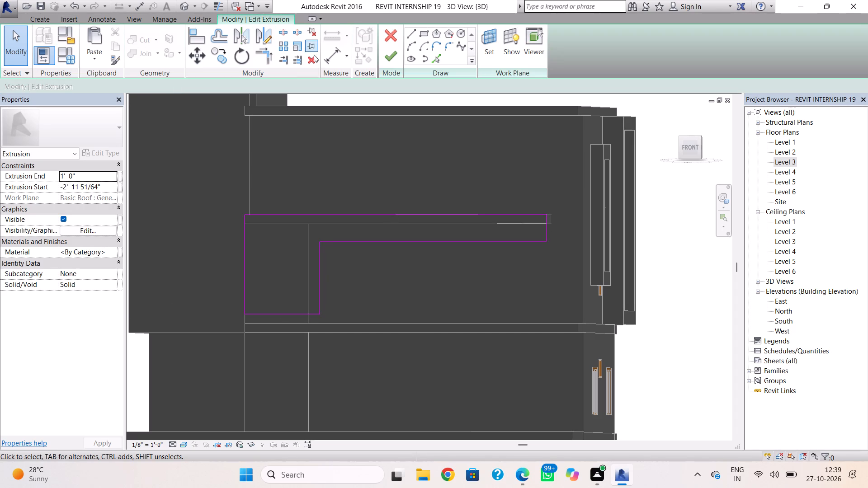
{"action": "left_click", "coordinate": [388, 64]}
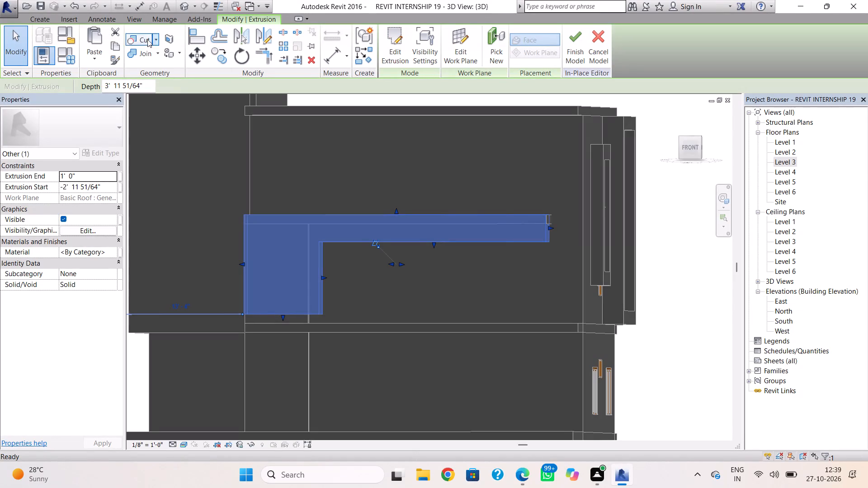
Extrude a long rectangular band 1' 0" deep across the front edge of the roof slab below the L-shaped extrusion.
{"action": "left_click", "coordinate": [48, 16]}
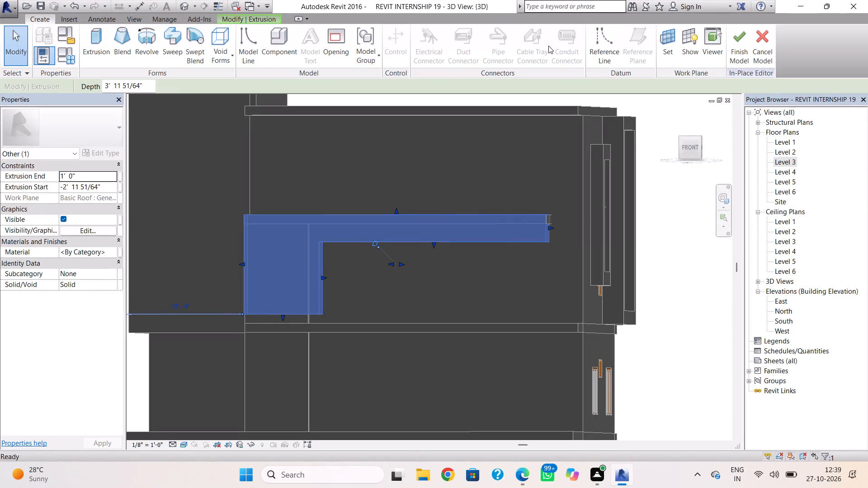
{"action": "left_click", "coordinate": [94, 32]}
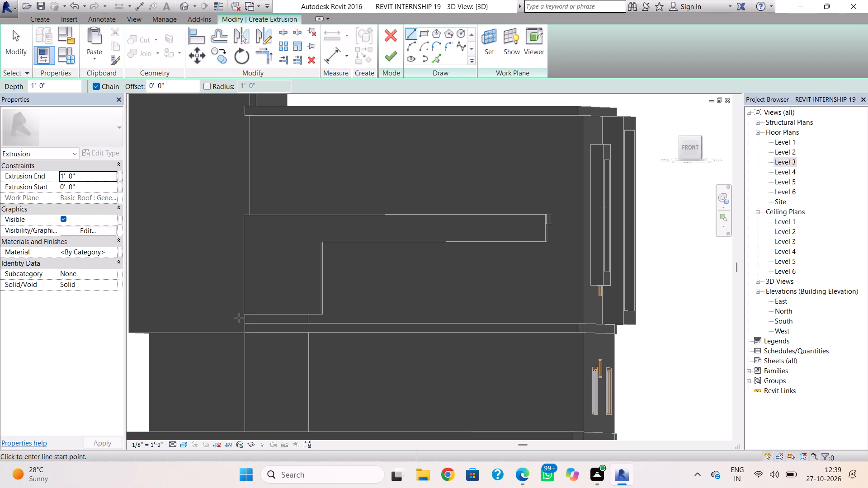
{"action": "left_click", "coordinate": [244, 346]}
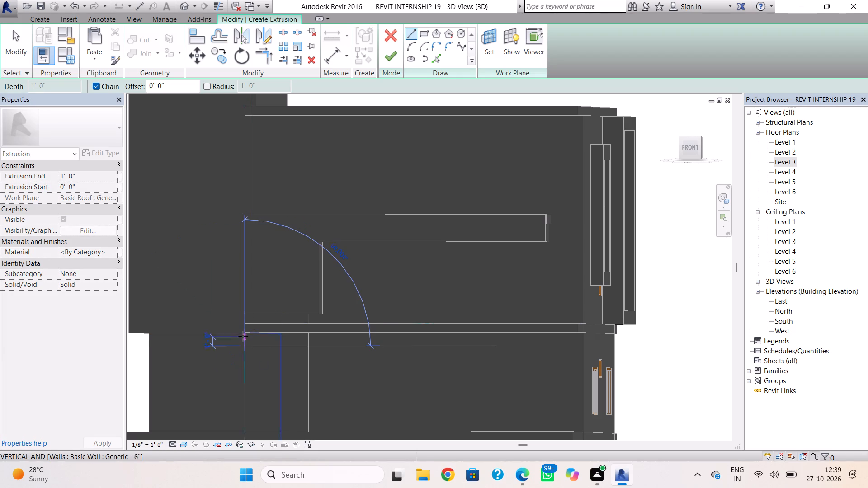
{"action": "left_click", "coordinate": [245, 327]}
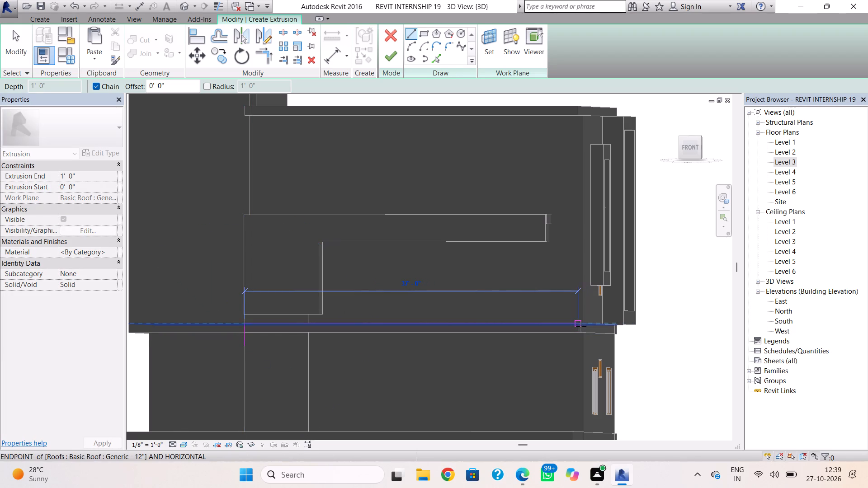
{"action": "right_click_drag", "start_coordinate": [581, 326], "coordinate": [597, 326], "text": "shift"}
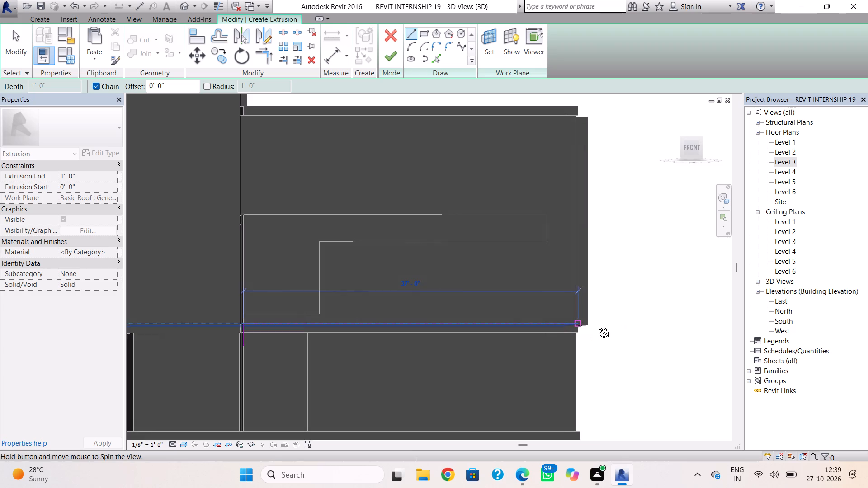
{"action": "right_click_drag", "start_coordinate": [597, 326], "coordinate": [594, 330], "text": "shift"}
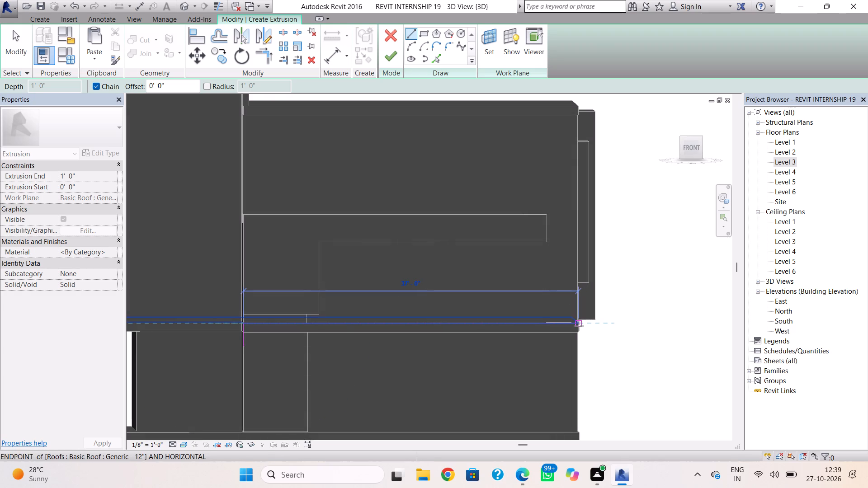
{"action": "left_click", "coordinate": [579, 326]}
{"action": "left_click", "coordinate": [576, 344]}
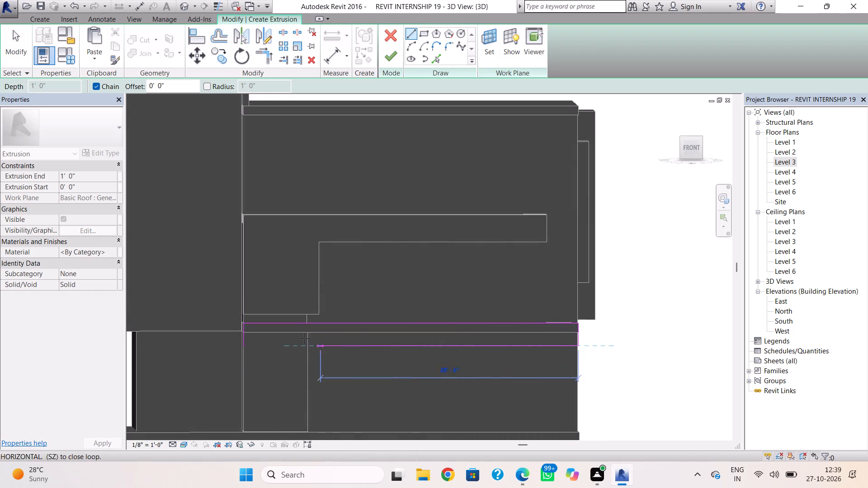
{"action": "left_click", "coordinate": [246, 345]}
{"action": "key", "text": "Escape"}
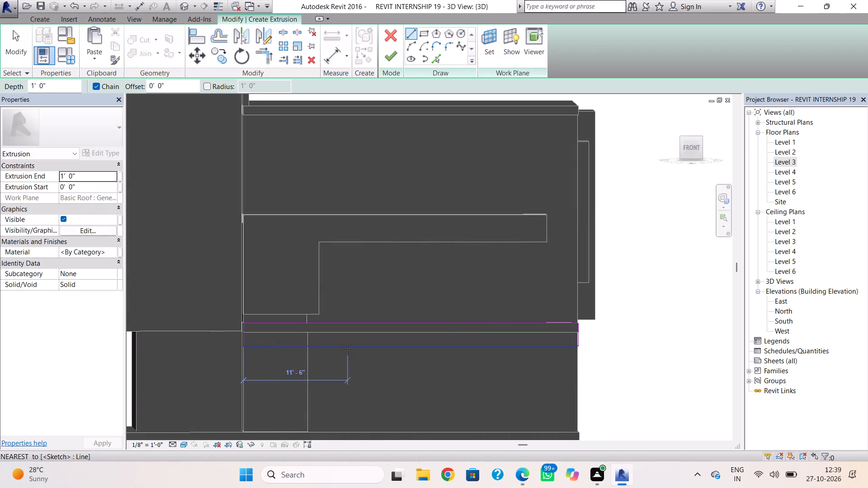
{"action": "left_click", "coordinate": [397, 63]}
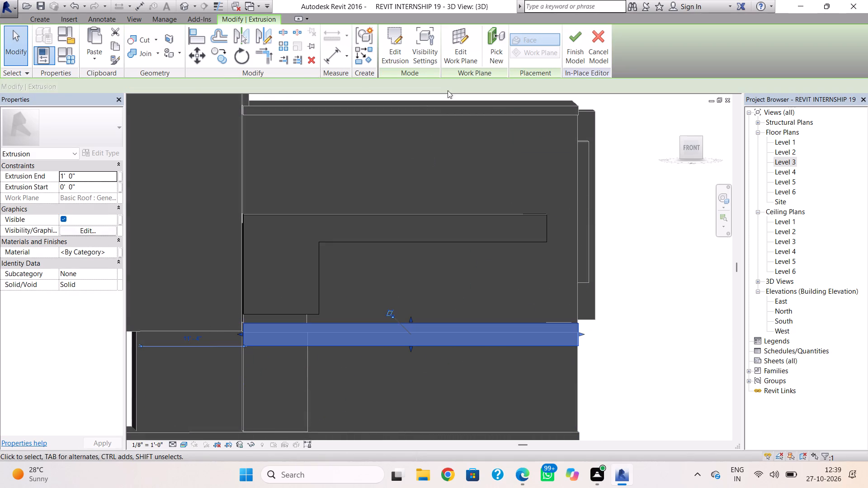
{"action": "key", "text": "Escape"}
Stretch the front face of the new band slightly outward, away from the building.
{"action": "right_click_drag", "start_coordinate": [480, 272], "coordinate": [396, 324], "text": "shift"}
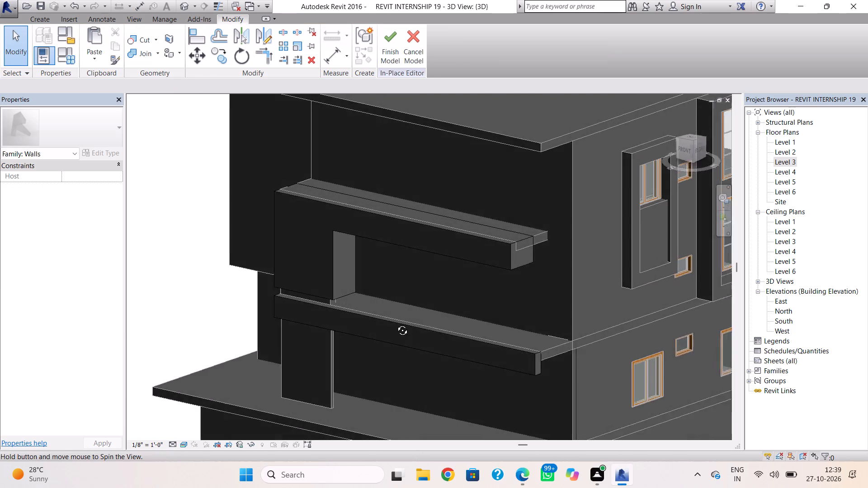
{"action": "right_click_drag", "start_coordinate": [396, 324], "coordinate": [386, 325], "text": "shift"}
{"action": "left_click", "coordinate": [386, 325]}
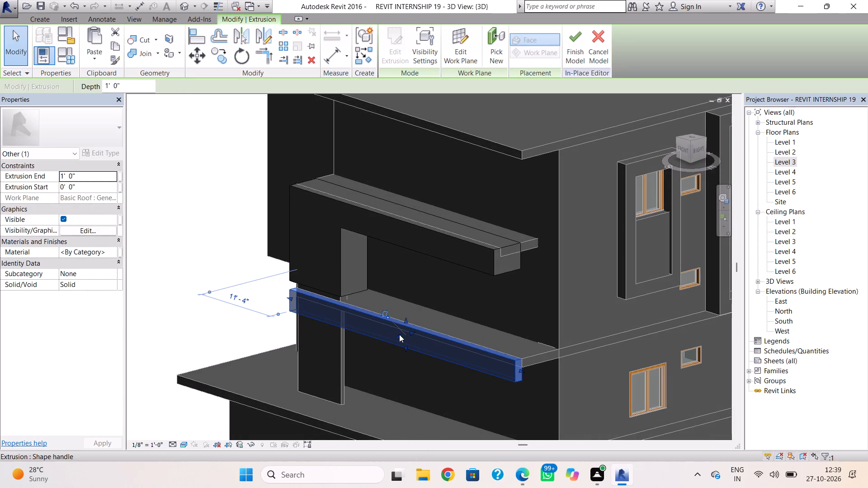
{"action": "left_click_drag", "start_coordinate": [399, 334], "coordinate": [396, 339]}
{"action": "left_click", "coordinate": [428, 311]}
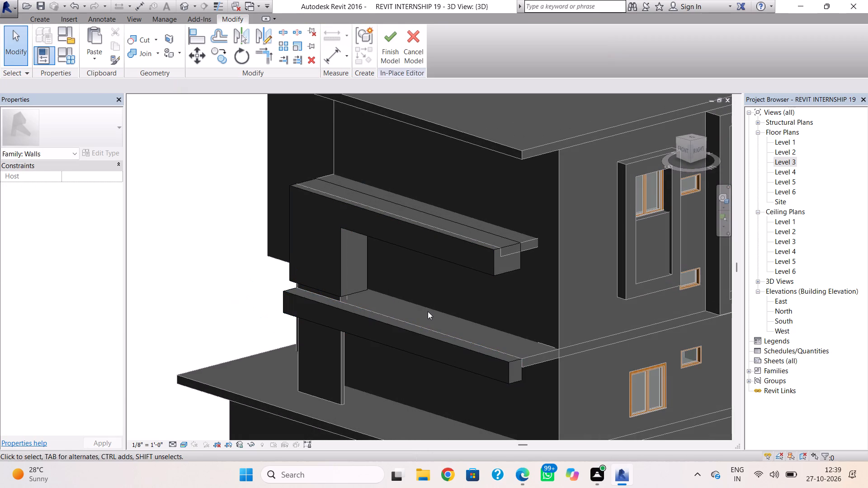
Start another extrusion and set its work plane by picking a face of the L-shaped extrusion's leg at the building's left side.
{"action": "right_click_drag", "start_coordinate": [405, 311], "coordinate": [458, 285]}
{"action": "right_click_drag", "start_coordinate": [425, 308], "coordinate": [461, 298], "text": "shift"}
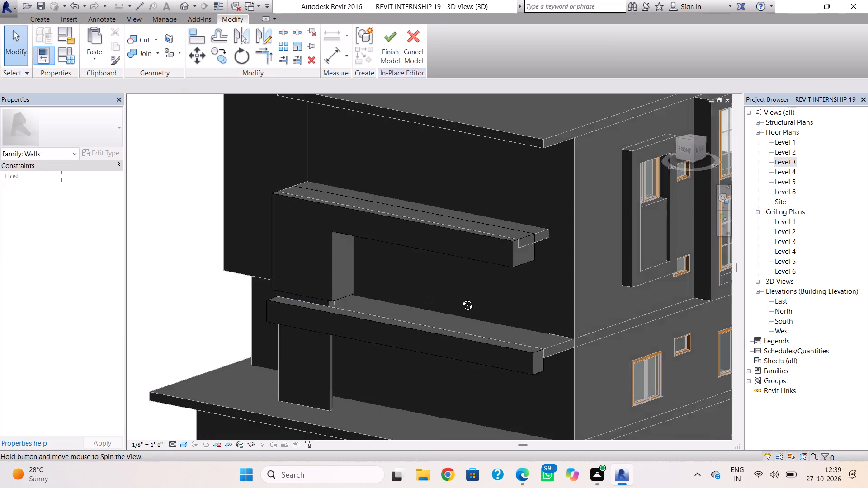
{"action": "right_click_drag", "start_coordinate": [461, 298], "coordinate": [560, 288], "text": "shift"}
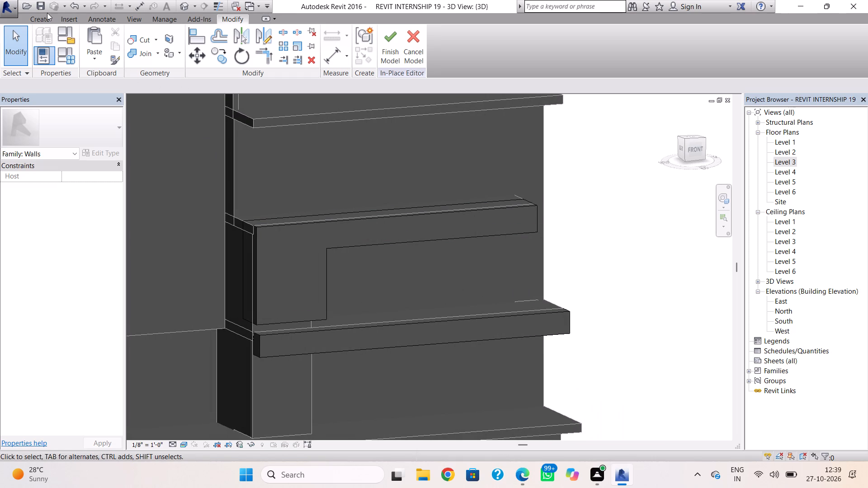
{"action": "left_click", "coordinate": [35, 20]}
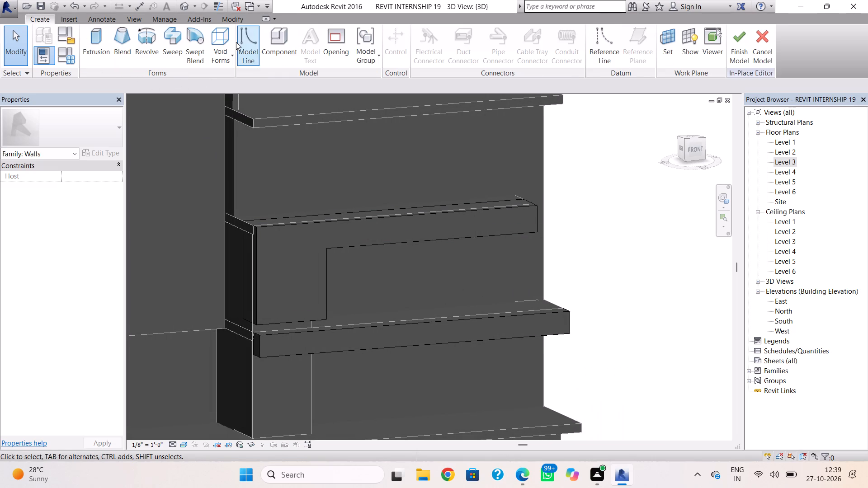
{"action": "left_click", "coordinate": [94, 40]}
{"action": "scroll", "coordinate": [260, 347], "scroll_direction": "up", "scroll_amount": 2}
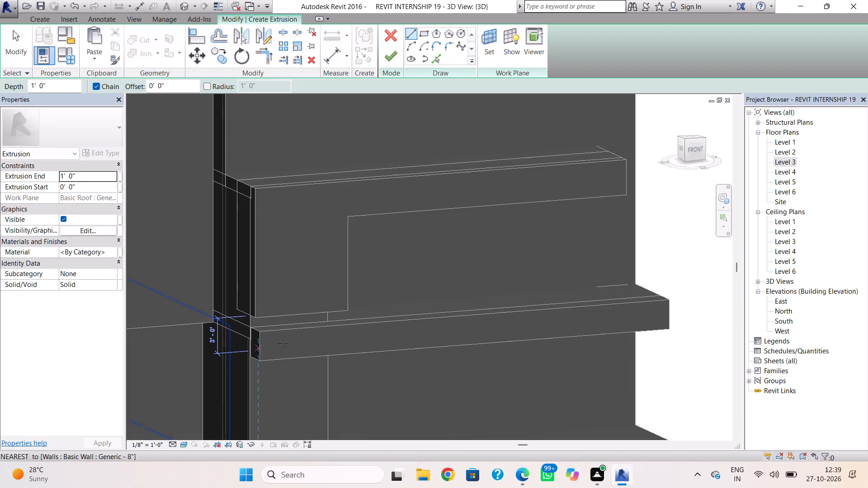
{"action": "right_click", "coordinate": [353, 344], "text": "shift"}
{"action": "right_click_drag", "start_coordinate": [357, 340], "coordinate": [321, 308], "text": "shift"}
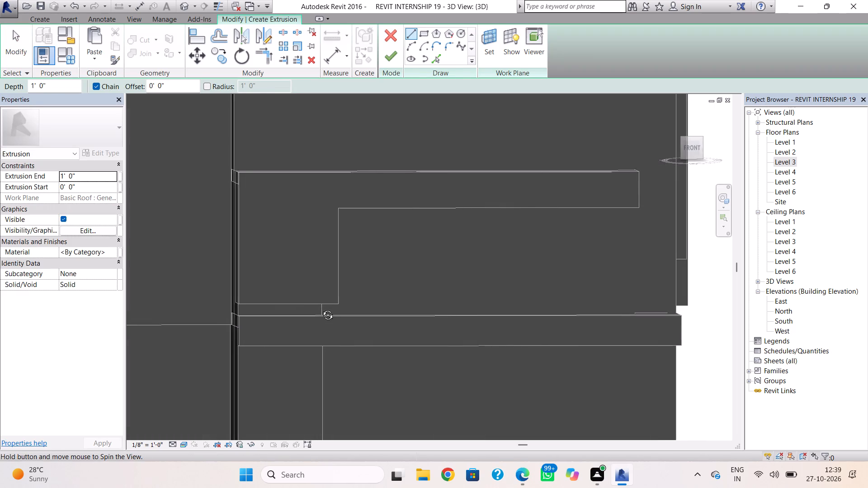
{"action": "right_click_drag", "start_coordinate": [321, 308], "coordinate": [314, 305], "text": "shift"}
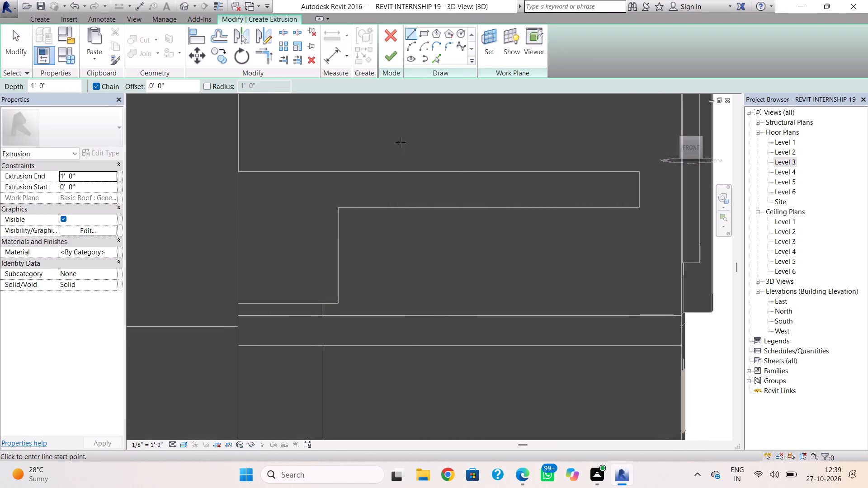
{"action": "right_click_drag", "start_coordinate": [338, 255], "coordinate": [429, 258], "text": "shift"}
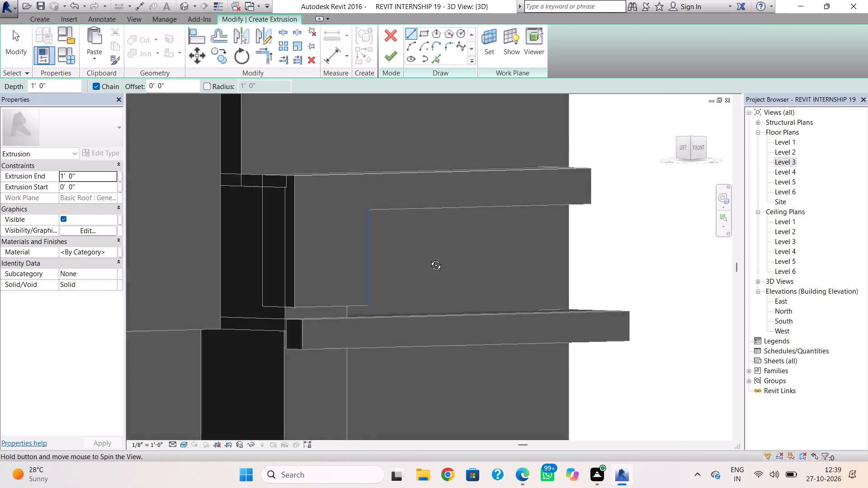
{"action": "right_click_drag", "start_coordinate": [429, 258], "coordinate": [515, 261], "text": "shift"}
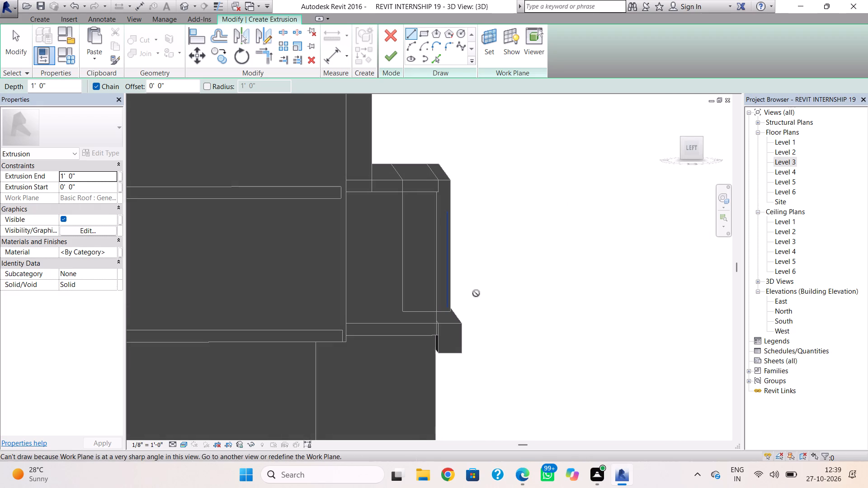
{"action": "scroll", "coordinate": [474, 320], "scroll_direction": "up", "scroll_amount": 3}
{"action": "right_click_drag", "start_coordinate": [466, 313], "coordinate": [464, 302], "text": "shift"}
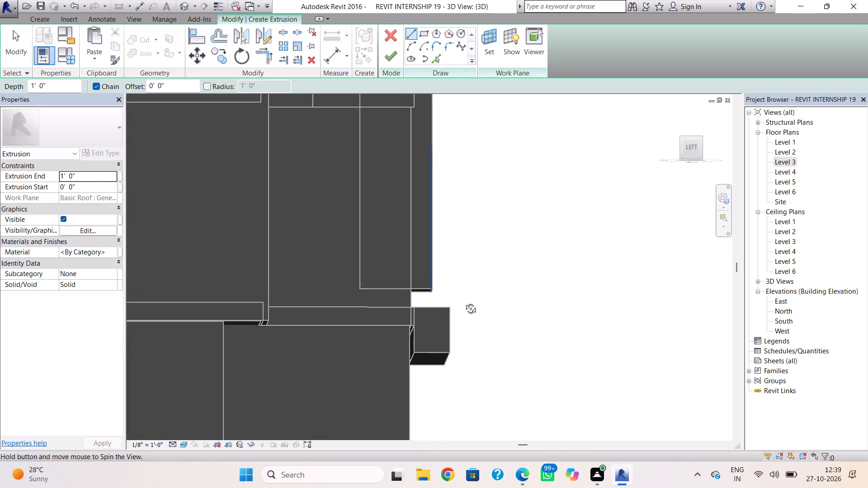
{"action": "right_click_drag", "start_coordinate": [464, 302], "coordinate": [461, 305], "text": "shift"}
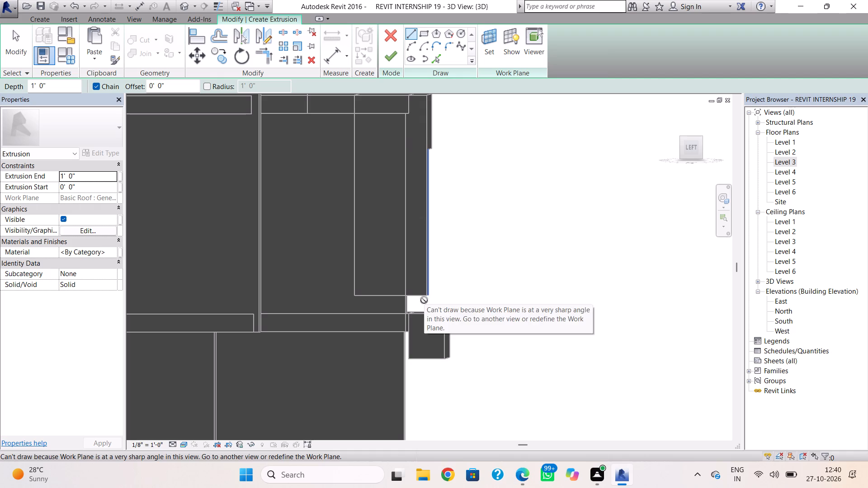
{"action": "left_click", "coordinate": [486, 44]}
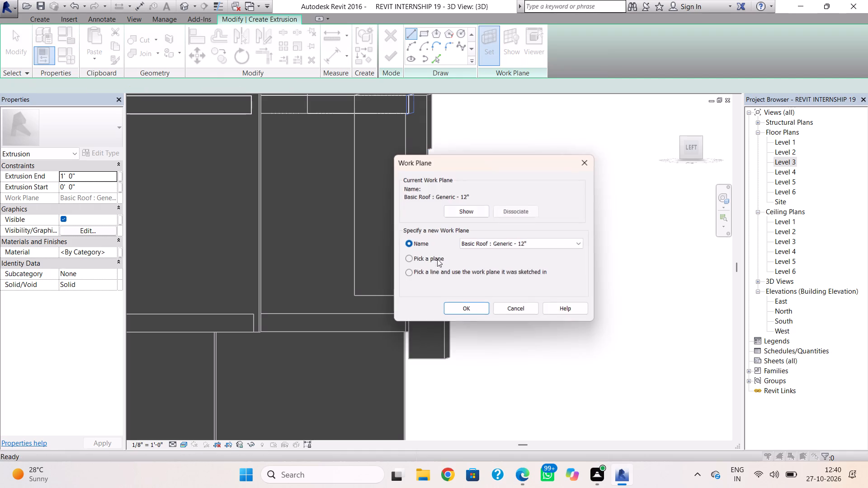
{"action": "left_click", "coordinate": [409, 263]}
{"action": "left_click", "coordinate": [453, 309]}
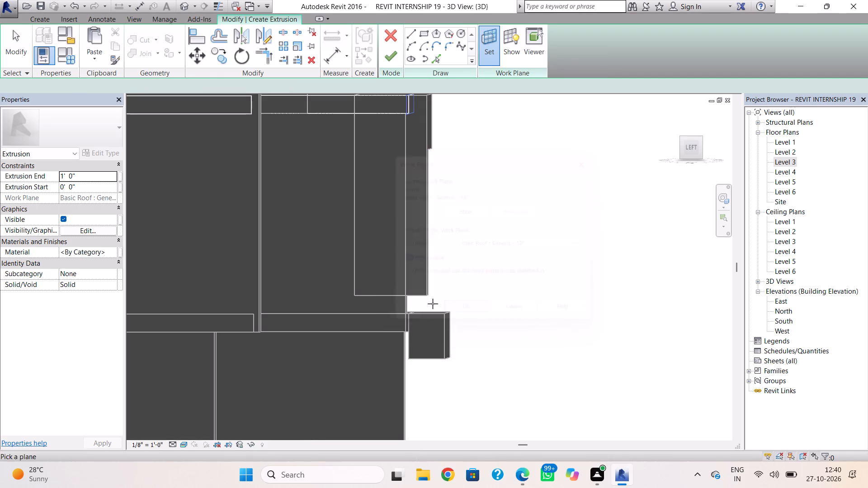
{"action": "left_click", "coordinate": [423, 295]}
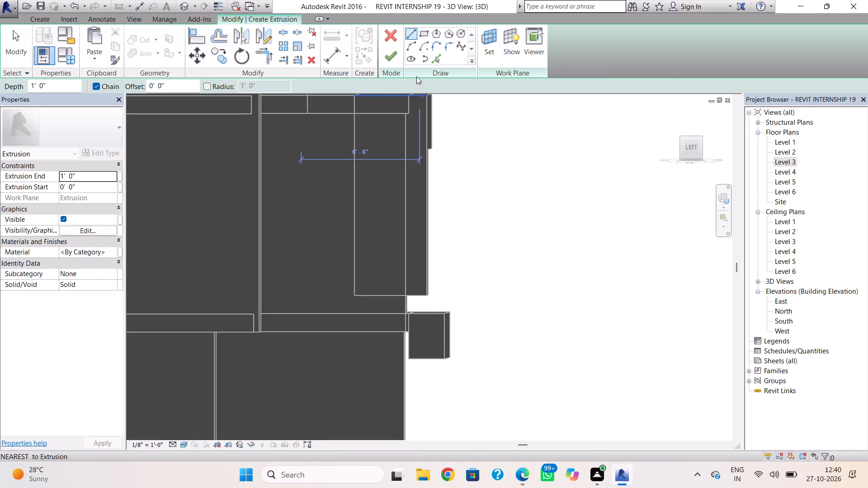
Sketch a 45° line about 0' 9" long, sloping down and inward from the bottom outer corner of the L-shaped extrusion's leg.
{"action": "left_click", "coordinate": [425, 295]}
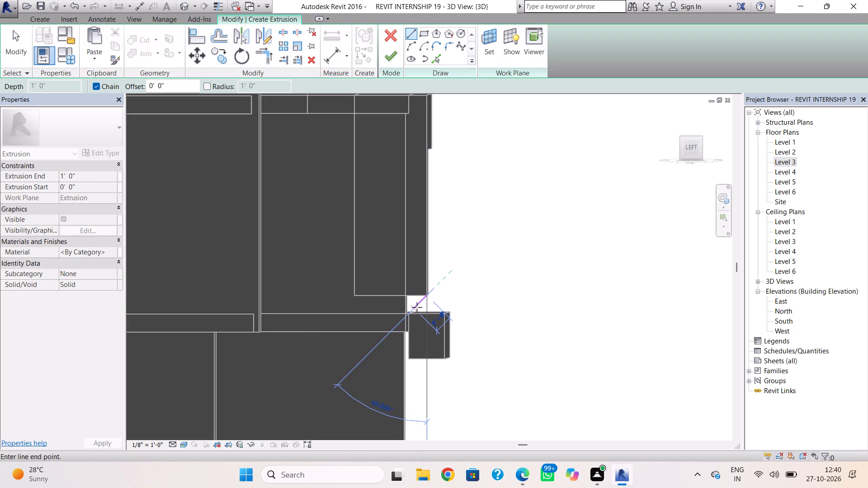
{"action": "left_click", "coordinate": [418, 305]}
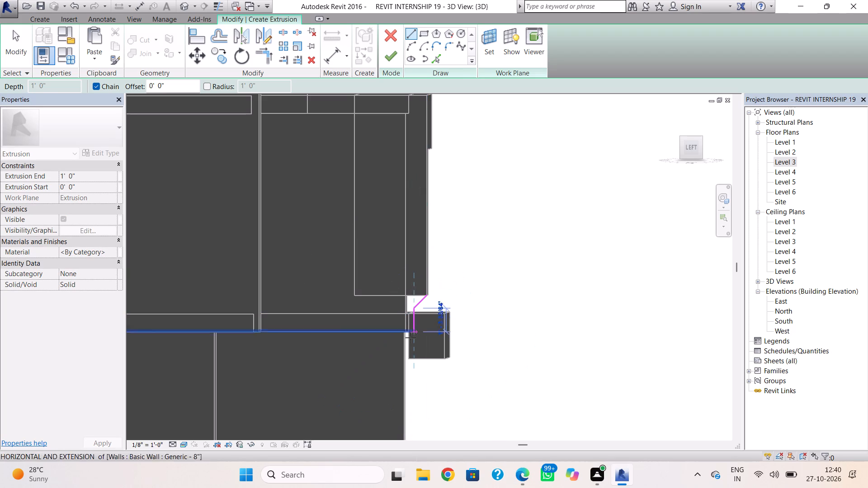
{"action": "scroll", "coordinate": [415, 310], "scroll_direction": "up", "scroll_amount": 4}
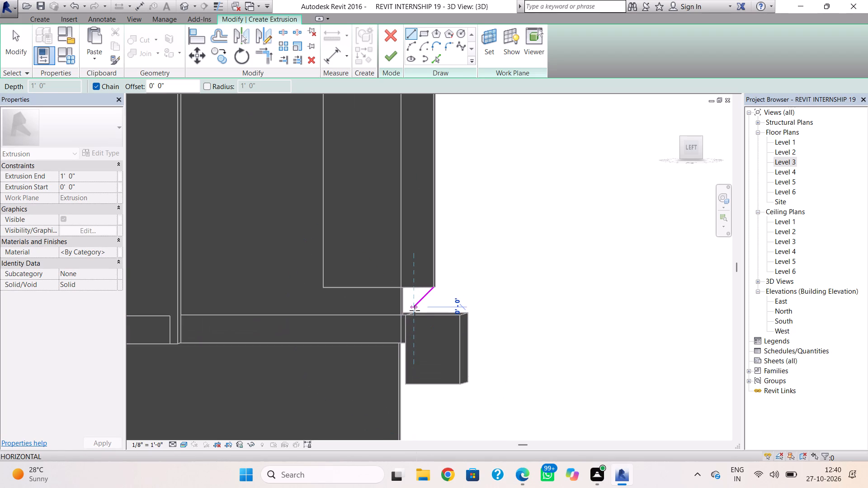
{"action": "key", "text": "Escape"}
{"action": "key", "text": "Escape"}
{"action": "left_click", "coordinate": [414, 309]}
{"action": "left_click_drag", "start_coordinate": [412, 307], "coordinate": [413, 307]}
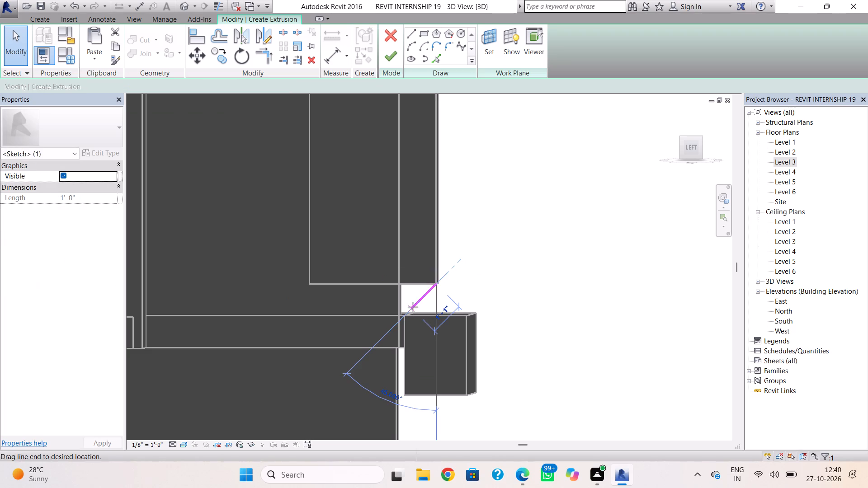
{"action": "left_click_drag", "start_coordinate": [413, 307], "coordinate": [420, 302]}
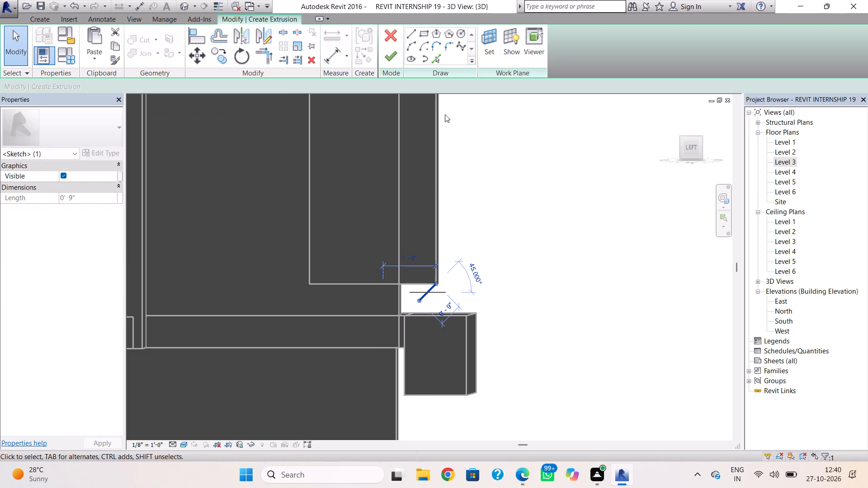
Complete the closed five-sided notched profile between the leg's underside and the band's top, and extrude it 1' 0" deep.
{"action": "left_click", "coordinate": [407, 38]}
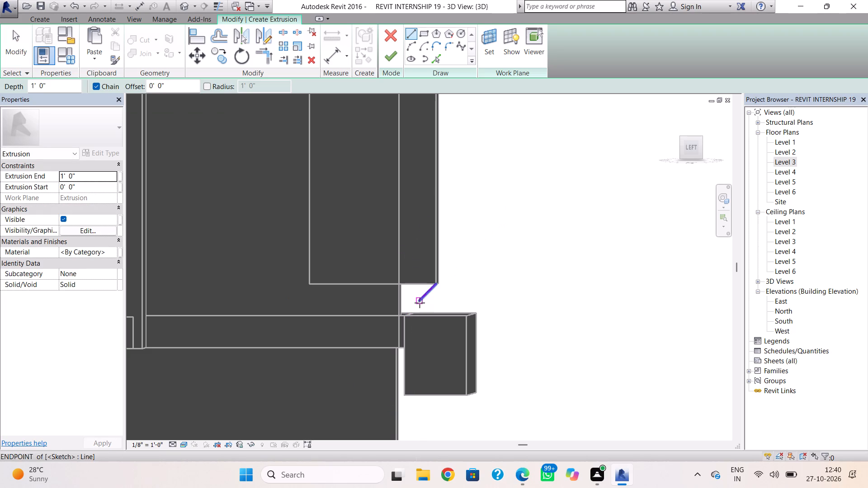
{"action": "left_click", "coordinate": [420, 303]}
{"action": "key", "text": "Escape"}
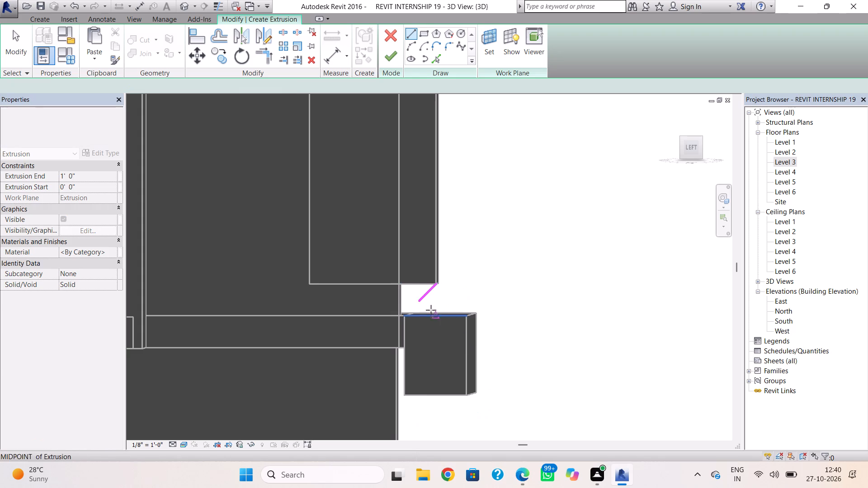
{"action": "left_click", "coordinate": [420, 302]}
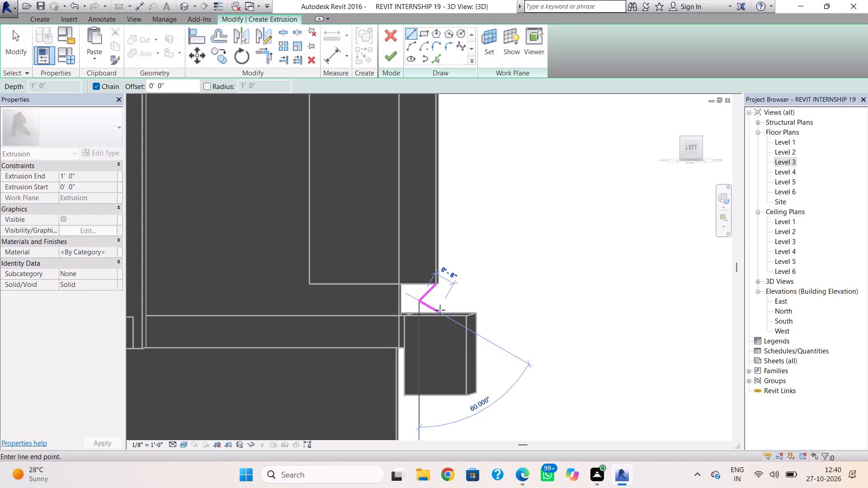
{"action": "left_click", "coordinate": [441, 311]}
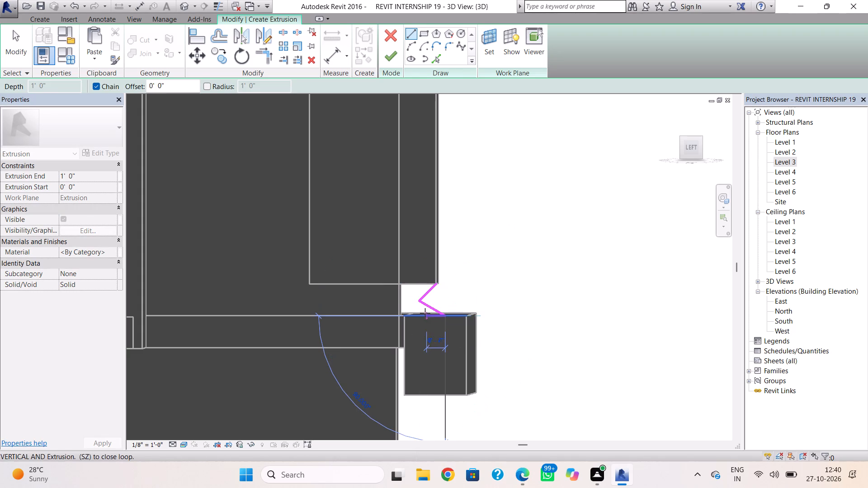
{"action": "left_click", "coordinate": [400, 316]}
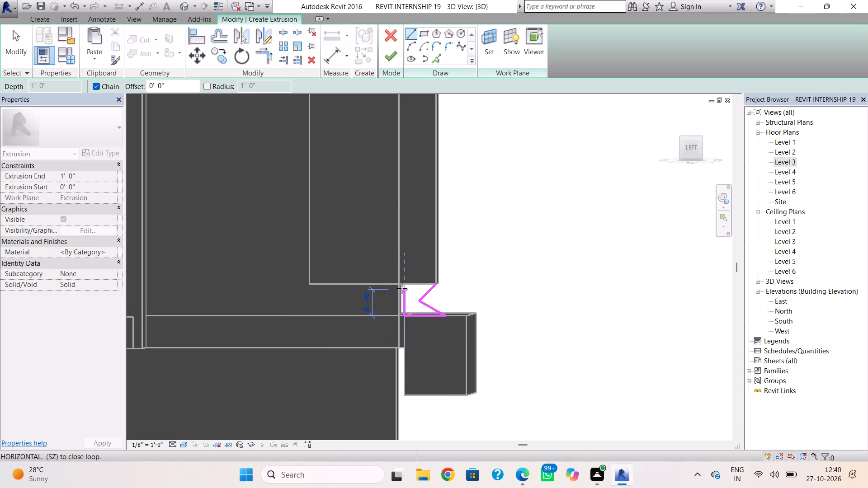
{"action": "left_click", "coordinate": [403, 287]}
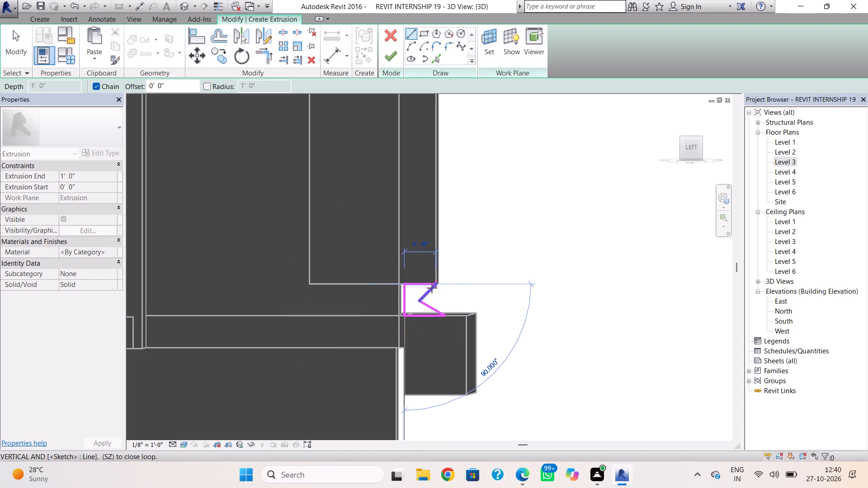
{"action": "left_click", "coordinate": [432, 287]}
{"action": "key", "text": "Escape"}
{"action": "left_click", "coordinate": [388, 58]}
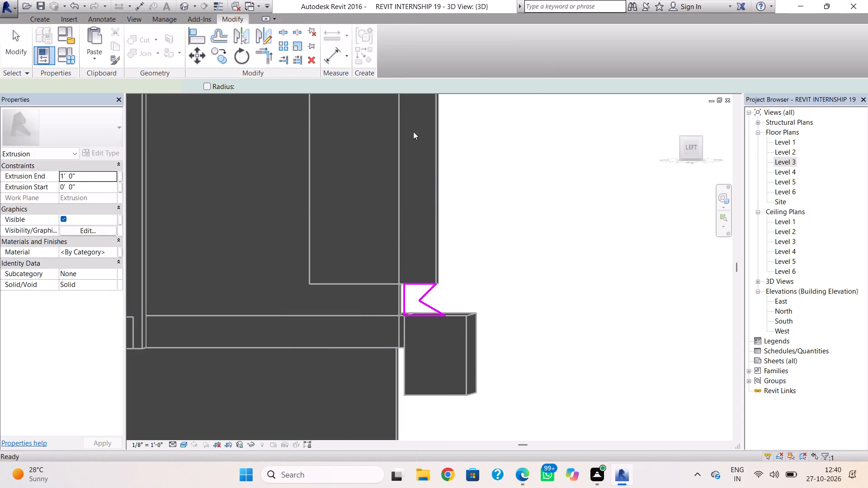
{"action": "key", "text": "Escape"}
Stretch the rear face of the notched extrusion slightly inward to the building's wall line.
{"action": "right_click_drag", "start_coordinate": [505, 301], "coordinate": [401, 323], "text": "shift"}
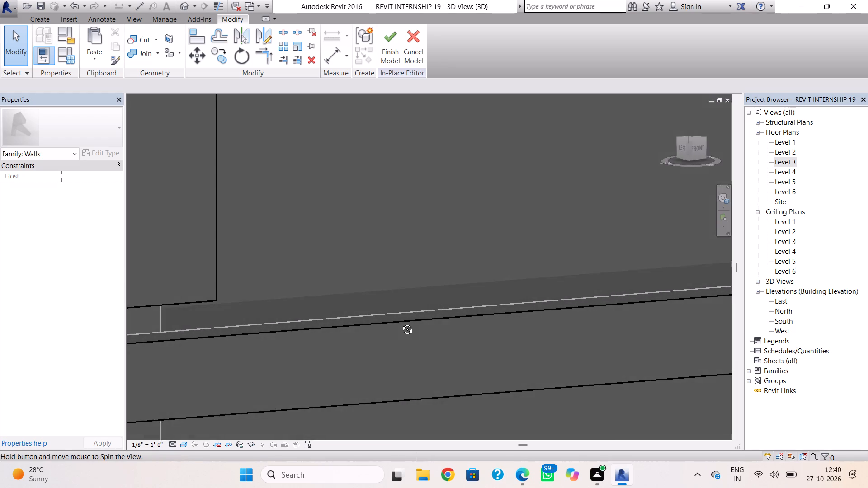
{"action": "right_click_drag", "start_coordinate": [401, 323], "coordinate": [534, 320], "text": "shift"}
{"action": "left_click", "coordinate": [544, 347]}
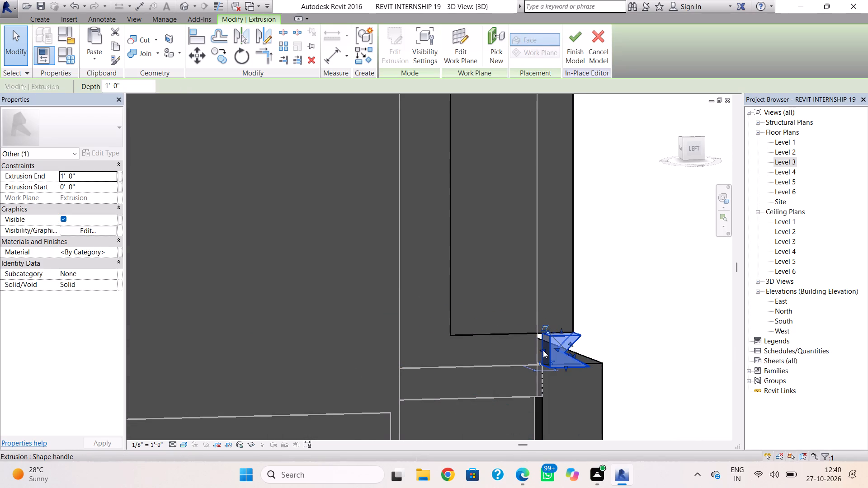
{"action": "scroll", "coordinate": [542, 352], "scroll_direction": "up", "scroll_amount": 2}
{"action": "left_click_drag", "start_coordinate": [542, 350], "coordinate": [538, 352]}
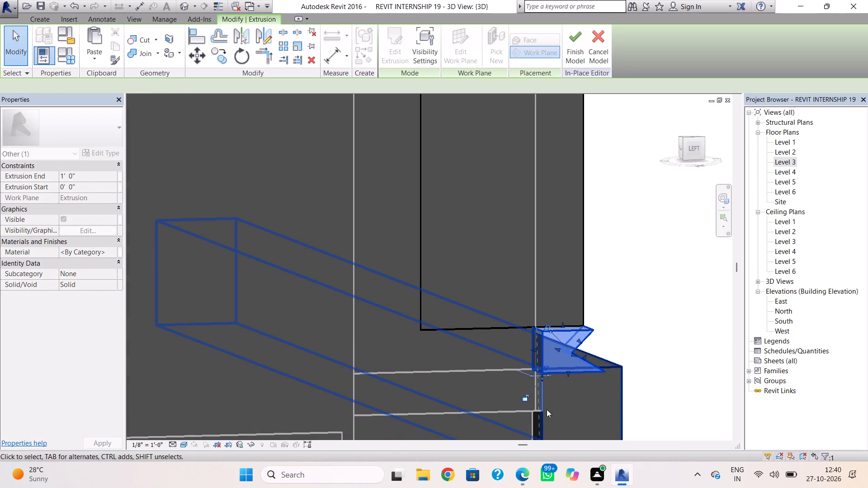
{"action": "middle_click_drag", "start_coordinate": [547, 424], "coordinate": [512, 305]}
{"action": "key", "text": "Escape"}
Stretch the rear face of the long band below the notched extrusion inward to the wall line.
{"action": "left_click", "coordinate": [509, 343]}
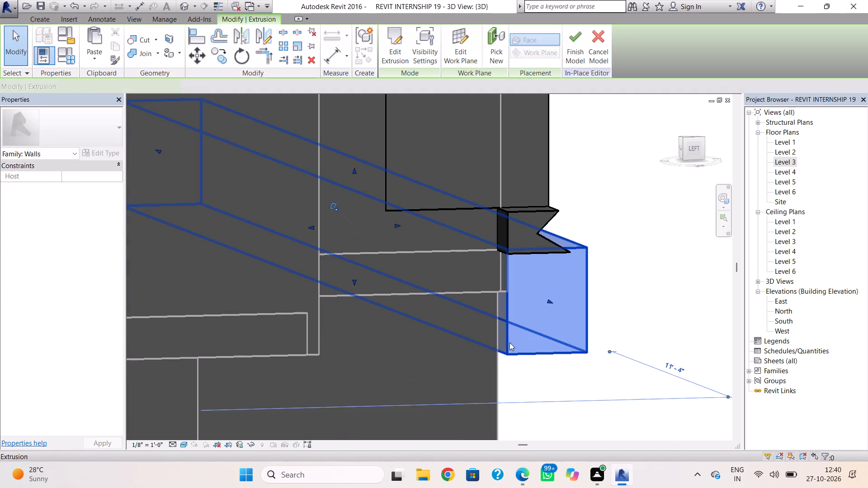
{"action": "right_click_drag", "start_coordinate": [551, 352], "coordinate": [524, 346], "text": "shift"}
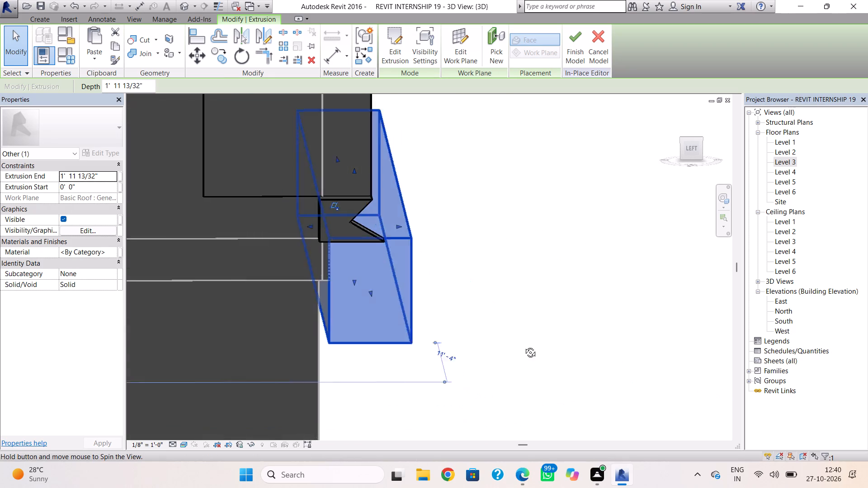
{"action": "right_click_drag", "start_coordinate": [524, 346], "coordinate": [523, 337], "text": "shift"}
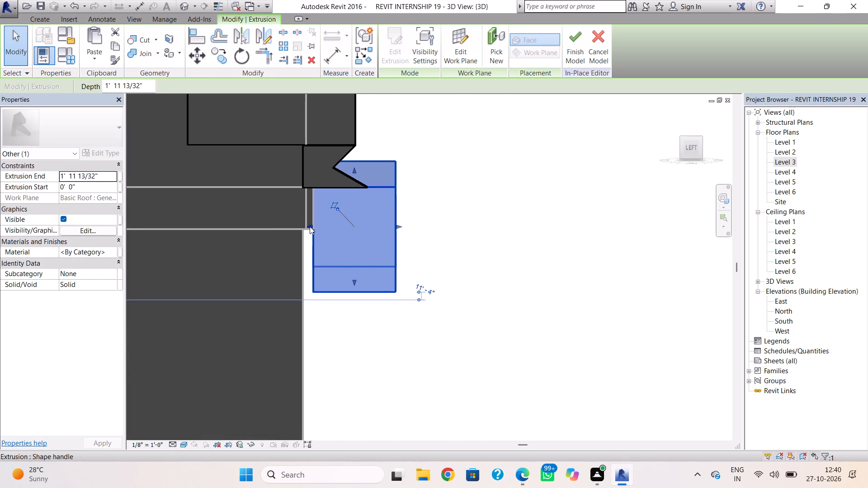
{"action": "left_click", "coordinate": [310, 226]}
{"action": "left_click", "coordinate": [302, 227]}
{"action": "left_click", "coordinate": [255, 240]}
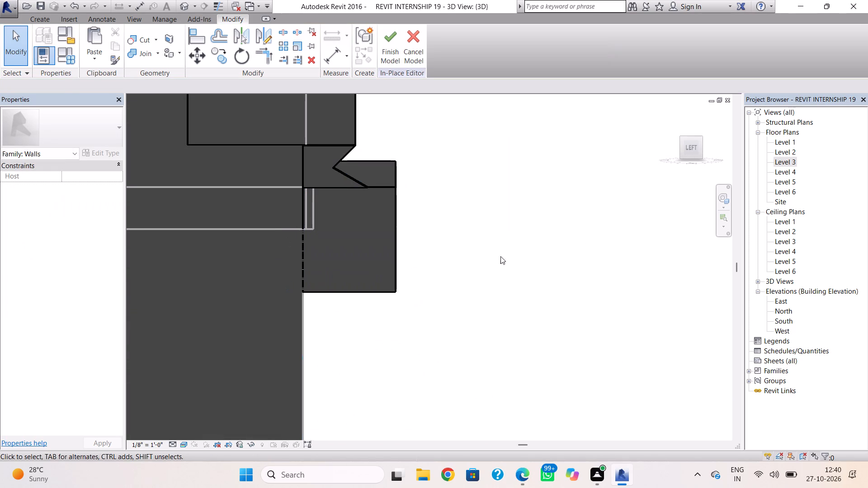
Lengthen the notched extrusion along the front of the building to the band's far end, with its Extrusion Start at -37' 0".
{"action": "right_click_drag", "start_coordinate": [462, 235], "coordinate": [412, 253], "text": "shift"}
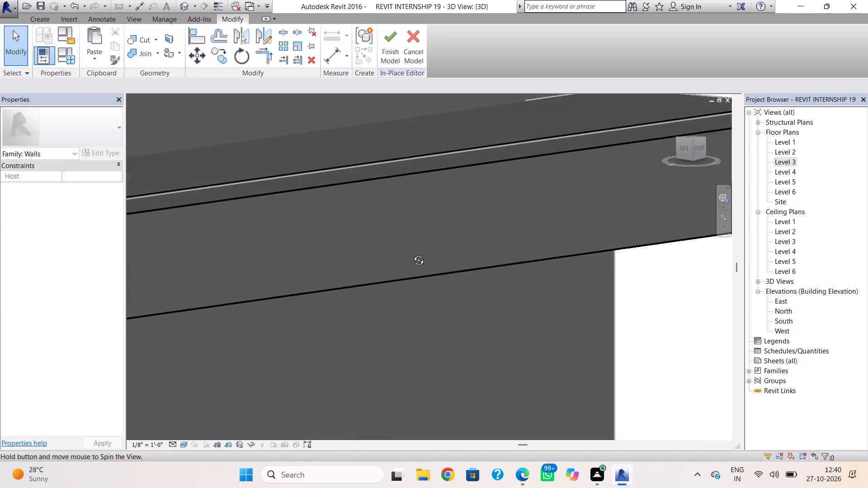
{"action": "right_click_drag", "start_coordinate": [412, 253], "coordinate": [415, 254], "text": "shift"}
{"action": "scroll", "coordinate": [416, 254], "scroll_direction": "down", "scroll_amount": 4}
{"action": "scroll", "coordinate": [506, 250], "scroll_direction": "down", "scroll_amount": 4}
{"action": "right_click_drag", "start_coordinate": [549, 262], "coordinate": [446, 266], "text": "shift"}
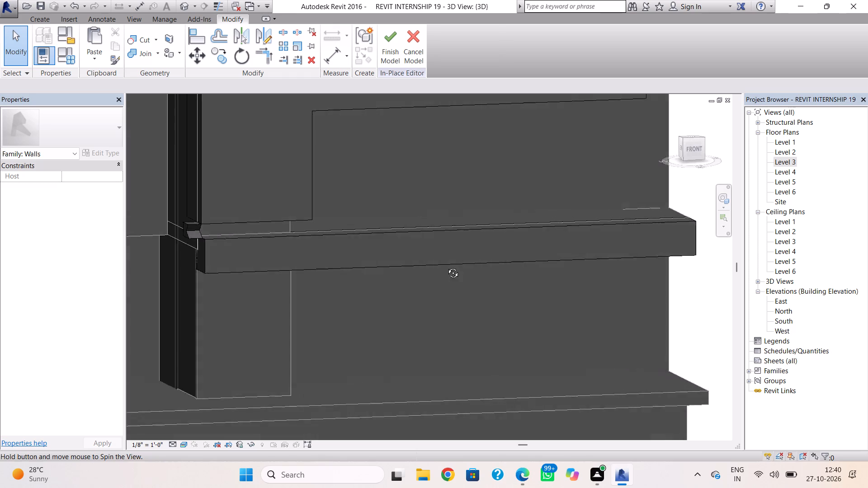
{"action": "right_click_drag", "start_coordinate": [446, 266], "coordinate": [426, 265], "text": "shift"}
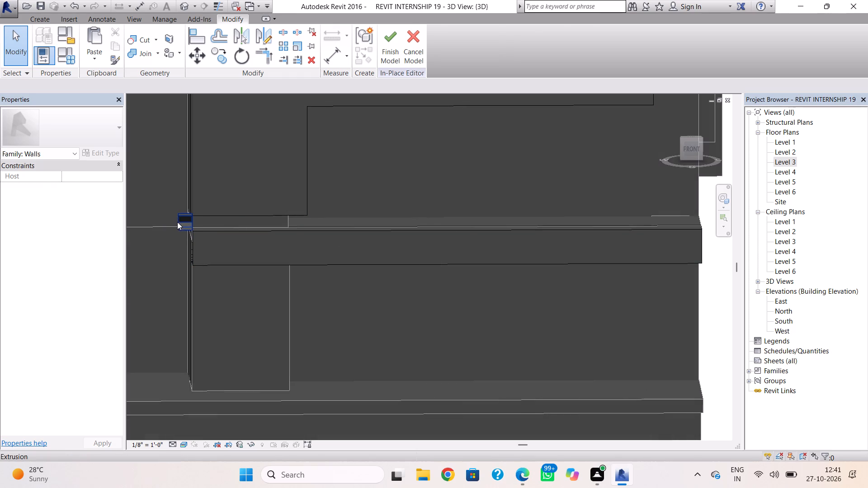
{"action": "left_click", "coordinate": [177, 222]}
{"action": "left_click_drag", "start_coordinate": [193, 221], "coordinate": [501, 243]}
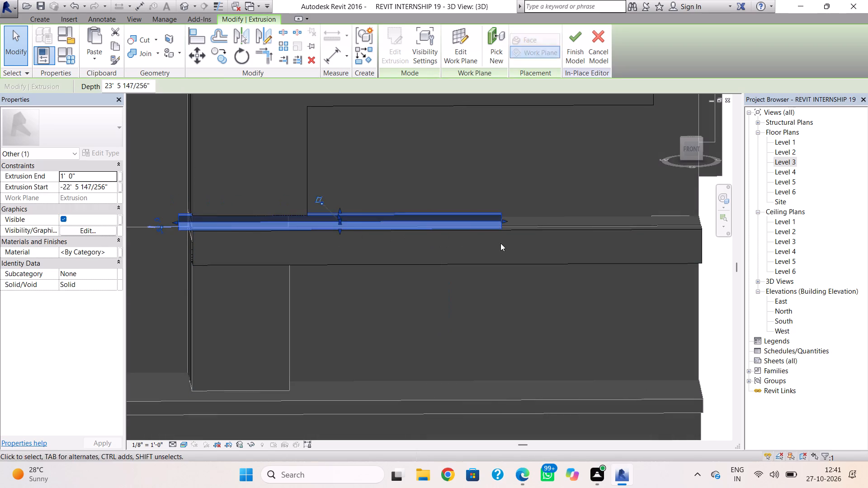
{"action": "scroll", "coordinate": [500, 243], "scroll_direction": "down", "scroll_amount": 2}
{"action": "middle_click_drag", "start_coordinate": [500, 243], "coordinate": [474, 251]}
{"action": "left_click_drag", "start_coordinate": [477, 232], "coordinate": [596, 244]}
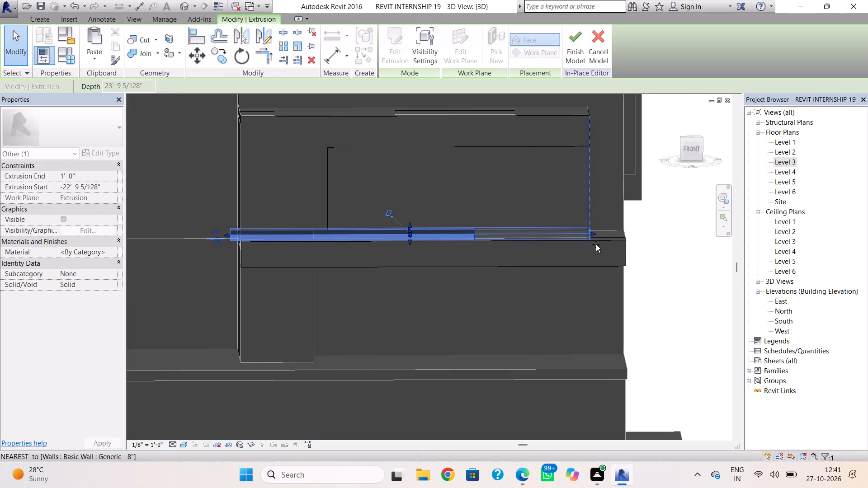
{"action": "left_click_drag", "start_coordinate": [596, 244], "coordinate": [625, 249]}
{"action": "left_click", "coordinate": [649, 253]}
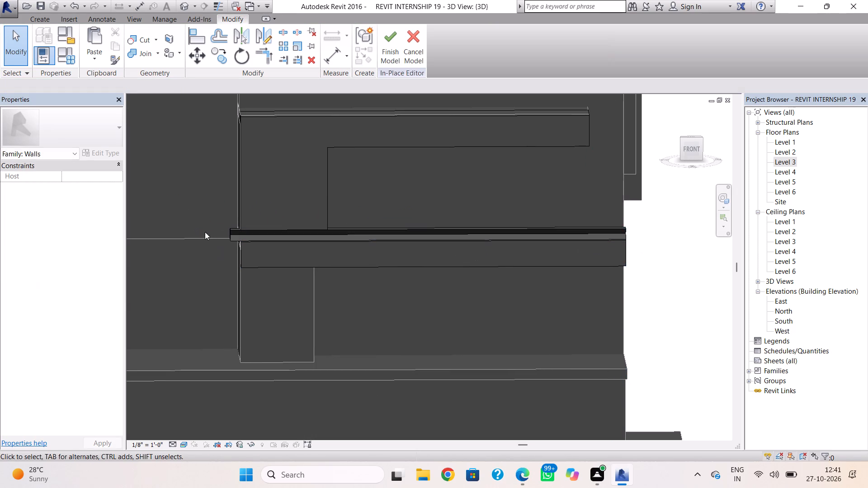
Pull the notched extrusion's near end back flush with the L-shaped leg's side face, bringing its Extrusion End to 0' 0".
{"action": "left_click", "coordinate": [229, 236]}
{"action": "left_click_drag", "start_coordinate": [227, 235], "coordinate": [232, 235]}
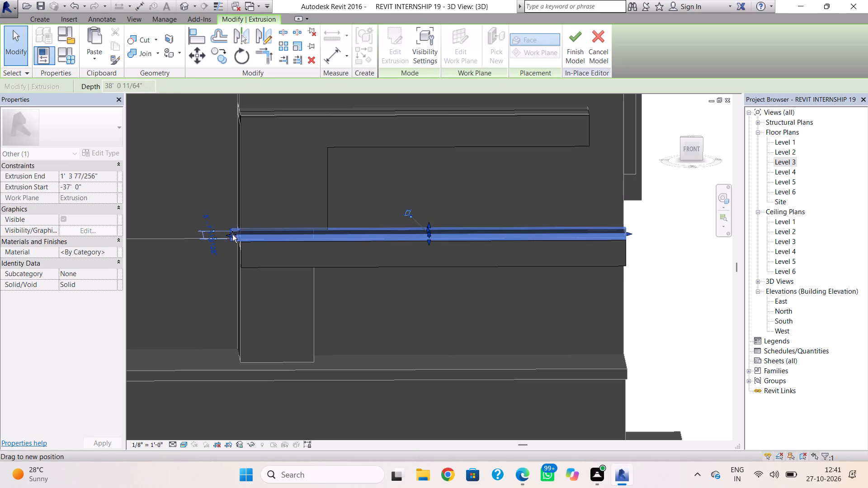
{"action": "left_click_drag", "start_coordinate": [232, 235], "coordinate": [239, 235]}
{"action": "scroll", "coordinate": [215, 252], "scroll_direction": "up", "scroll_amount": 3}
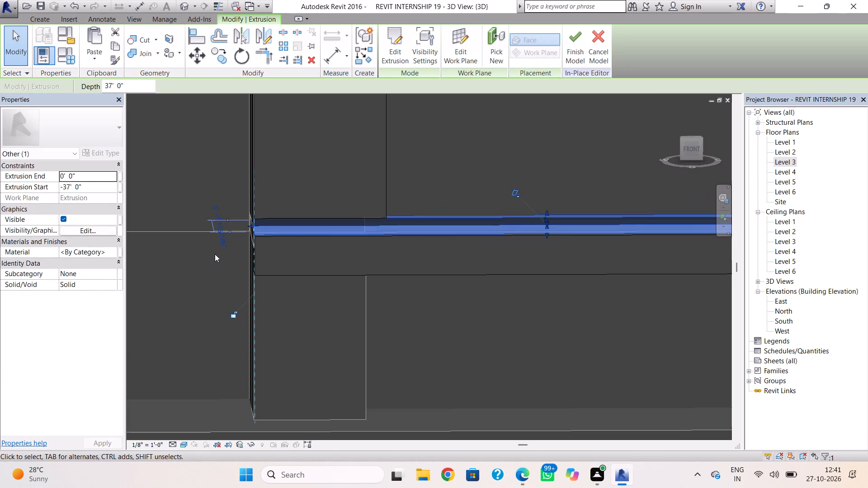
{"action": "key", "text": "Escape"}
Stretch the notched extrusion's rear face farther inward over the roof slab behind the band.
{"action": "right_click_drag", "start_coordinate": [207, 263], "coordinate": [283, 284], "text": "shift"}
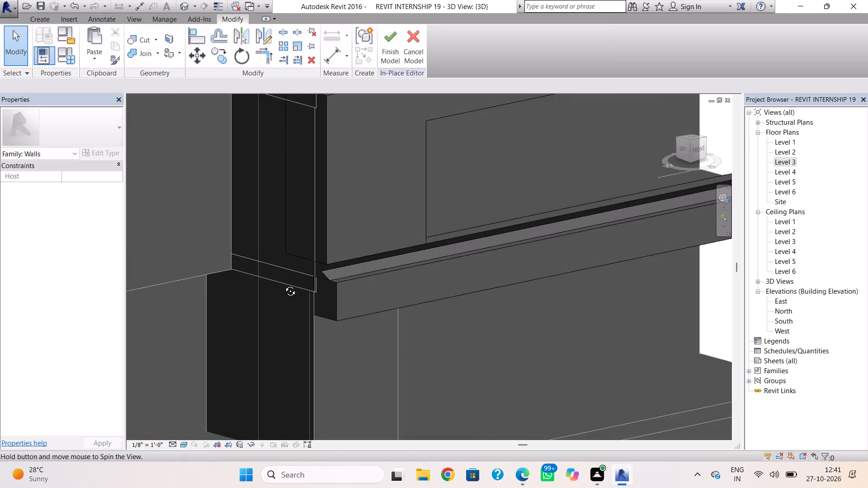
{"action": "right_click_drag", "start_coordinate": [283, 284], "coordinate": [285, 303], "text": "shift"}
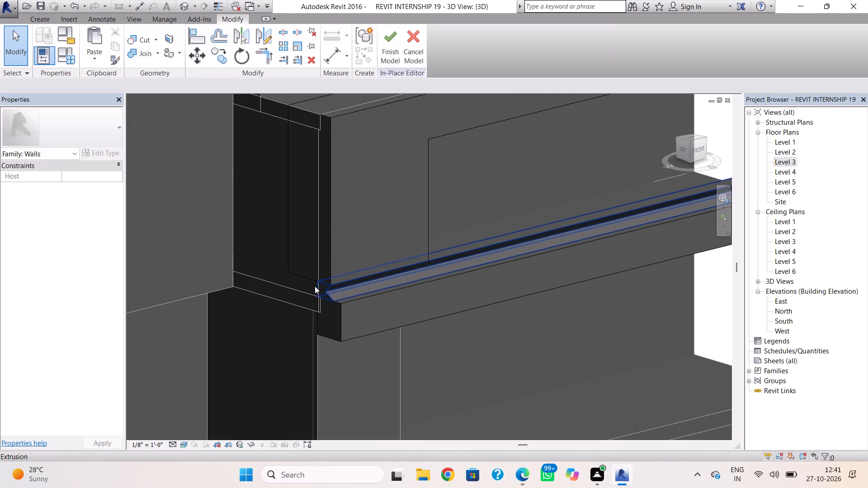
{"action": "right_click_drag", "start_coordinate": [463, 272], "coordinate": [279, 293], "text": "shift"}
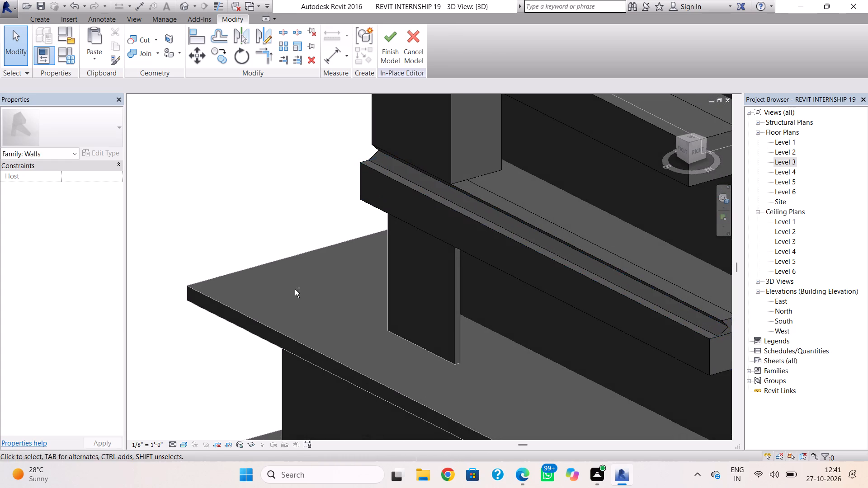
{"action": "left_click", "coordinate": [516, 231]}
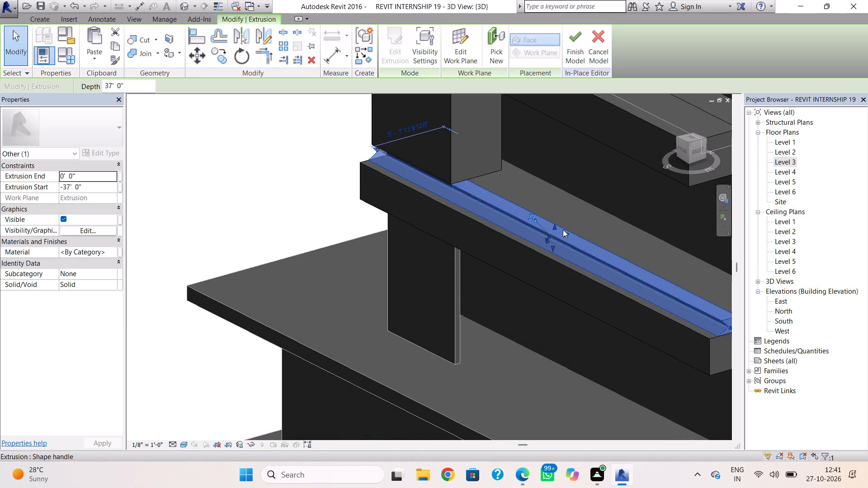
{"action": "left_click_drag", "start_coordinate": [565, 230], "coordinate": [587, 216]}
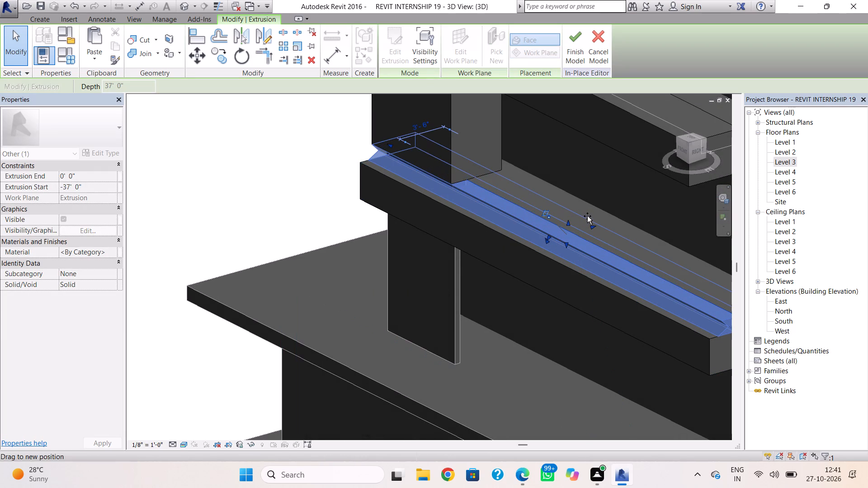
{"action": "left_click_drag", "start_coordinate": [587, 216], "coordinate": [588, 215]}
{"action": "left_click", "coordinate": [415, 294]}
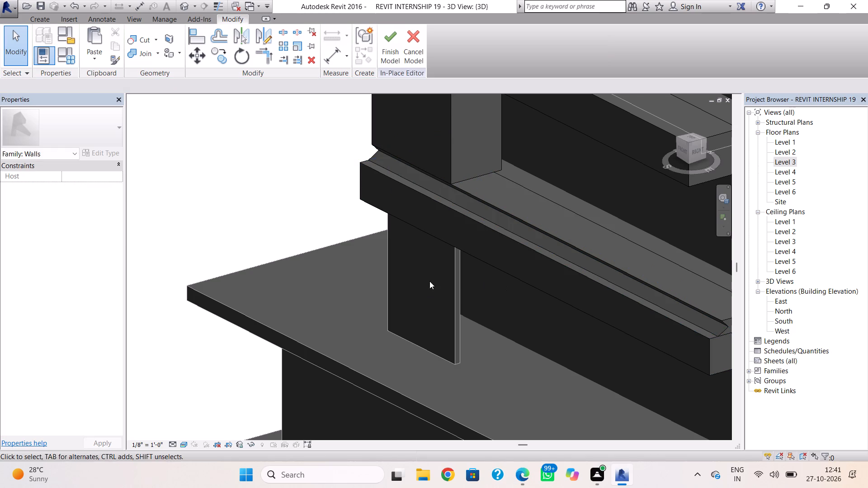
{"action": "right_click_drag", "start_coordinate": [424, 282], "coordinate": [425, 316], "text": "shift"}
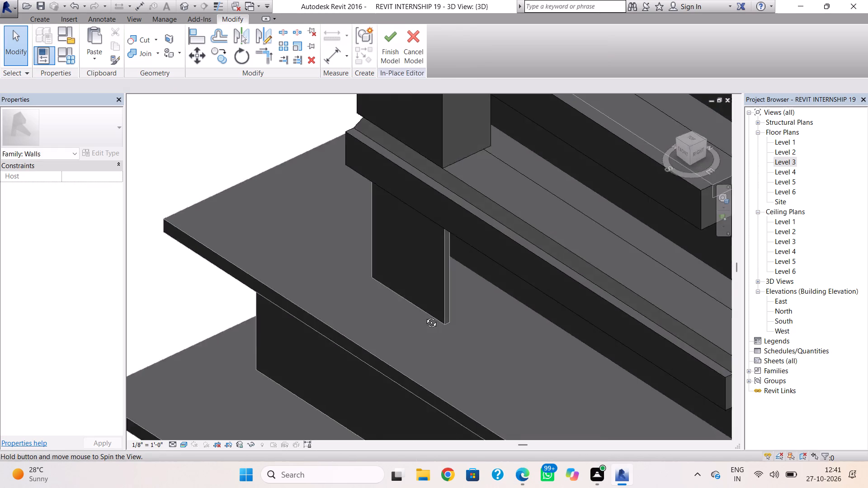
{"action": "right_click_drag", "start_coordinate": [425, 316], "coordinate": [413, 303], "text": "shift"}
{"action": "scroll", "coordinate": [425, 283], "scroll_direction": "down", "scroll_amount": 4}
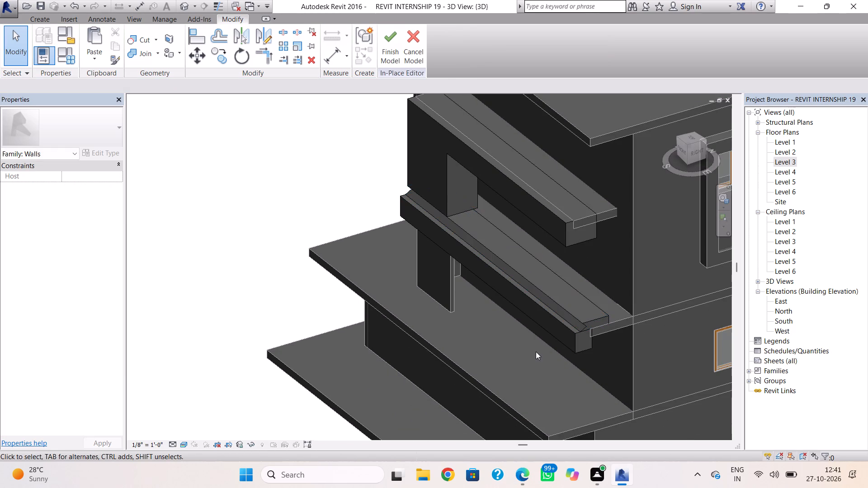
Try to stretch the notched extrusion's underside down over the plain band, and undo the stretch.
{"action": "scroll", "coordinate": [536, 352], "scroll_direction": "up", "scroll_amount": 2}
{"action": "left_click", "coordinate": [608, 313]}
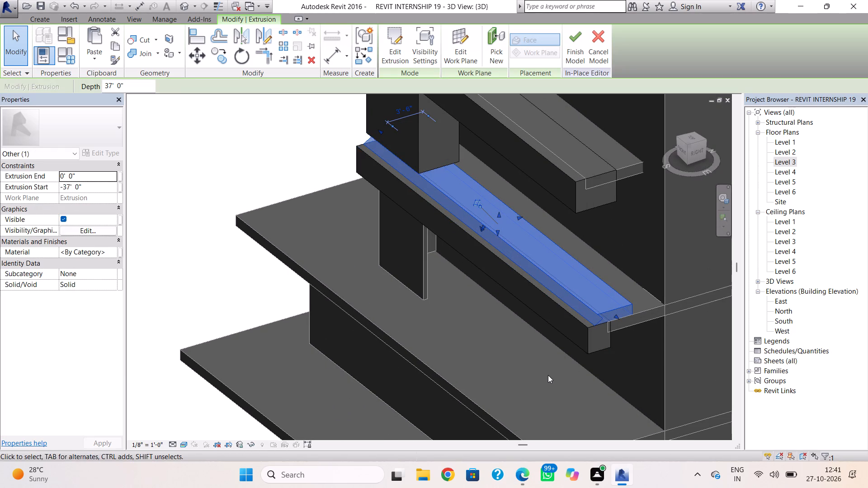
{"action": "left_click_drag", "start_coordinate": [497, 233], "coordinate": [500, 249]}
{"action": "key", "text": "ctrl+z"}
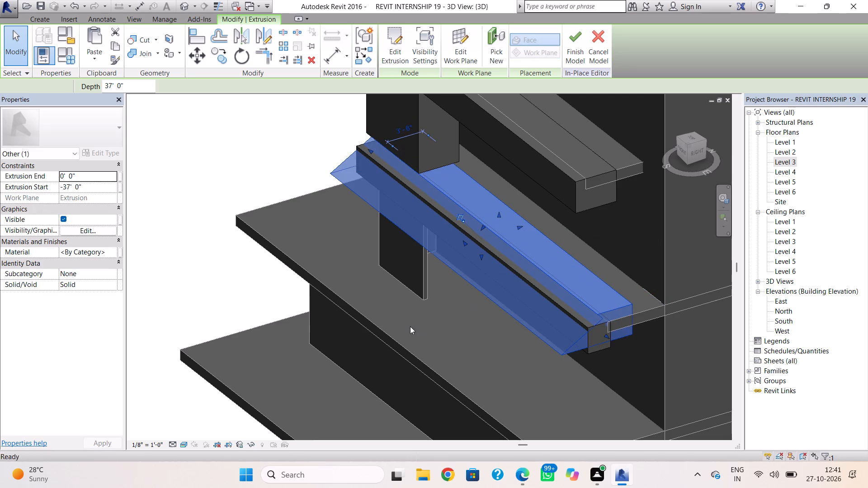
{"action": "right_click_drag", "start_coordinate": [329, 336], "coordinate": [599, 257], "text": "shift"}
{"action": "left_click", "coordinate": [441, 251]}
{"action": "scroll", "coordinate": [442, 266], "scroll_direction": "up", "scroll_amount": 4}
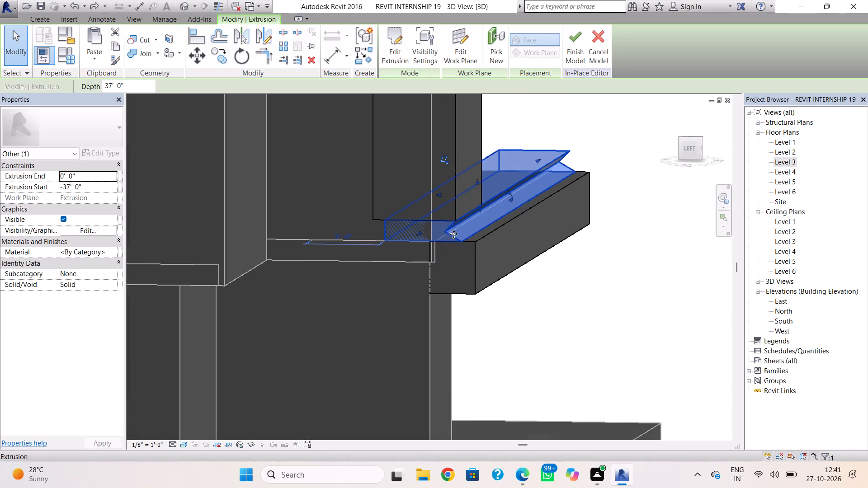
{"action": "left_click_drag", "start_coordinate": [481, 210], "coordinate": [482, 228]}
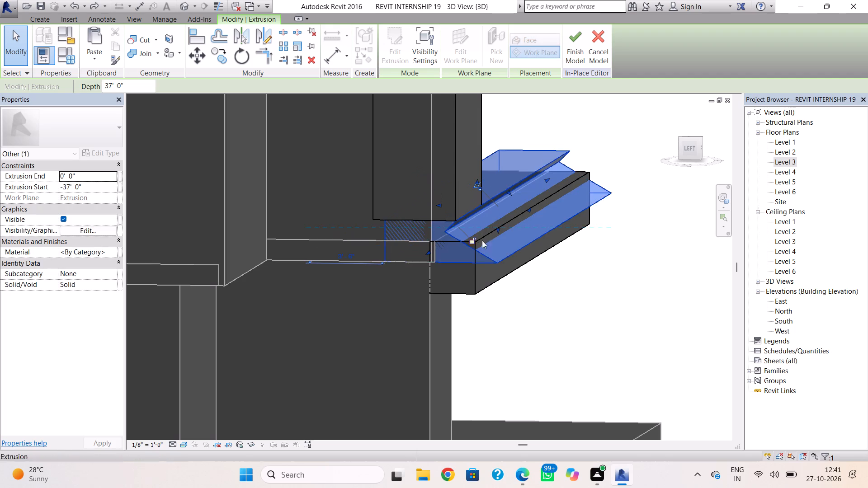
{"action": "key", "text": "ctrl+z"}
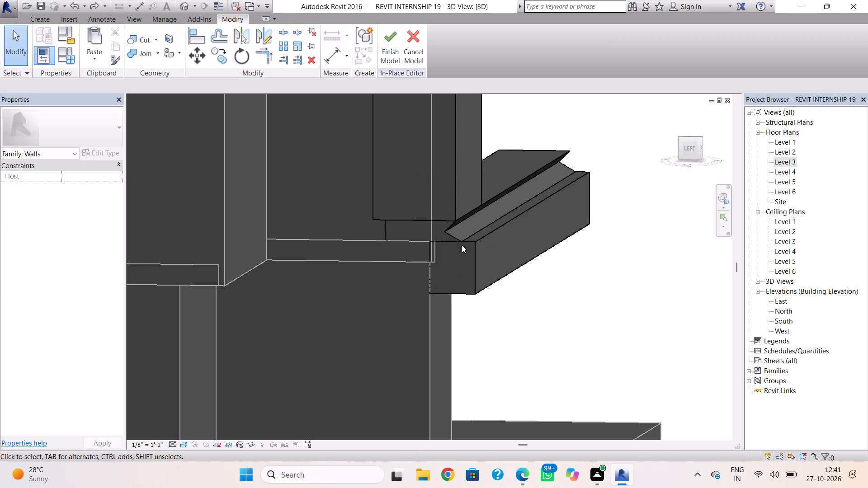
Stretch the notched extrusion's underside down past the top of the plain band, into the roof slab's thickness.
{"action": "left_click", "coordinate": [447, 233]}
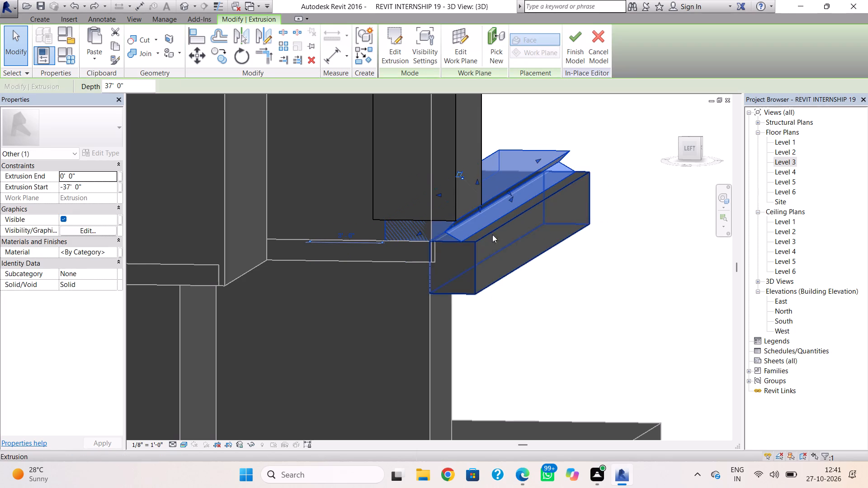
{"action": "right_click_drag", "start_coordinate": [434, 289], "coordinate": [452, 272], "text": "shift"}
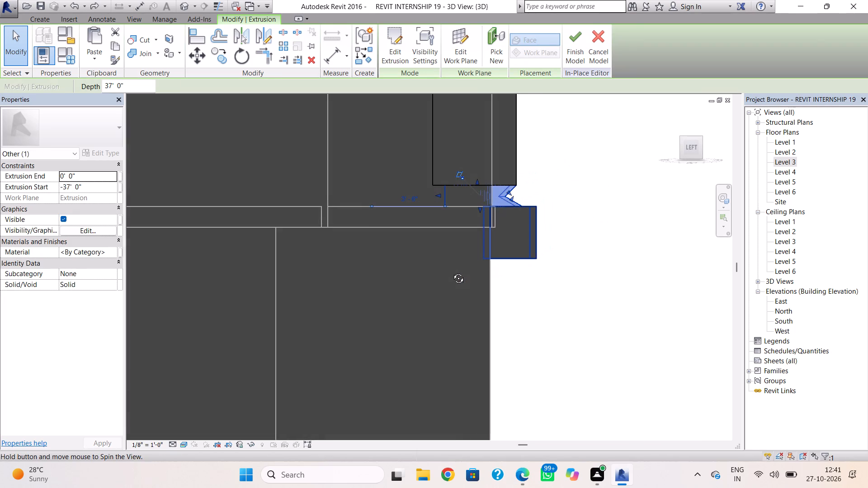
{"action": "right_click_drag", "start_coordinate": [452, 272], "coordinate": [451, 272], "text": "shift"}
{"action": "scroll", "coordinate": [473, 250], "scroll_direction": "up", "scroll_amount": 2}
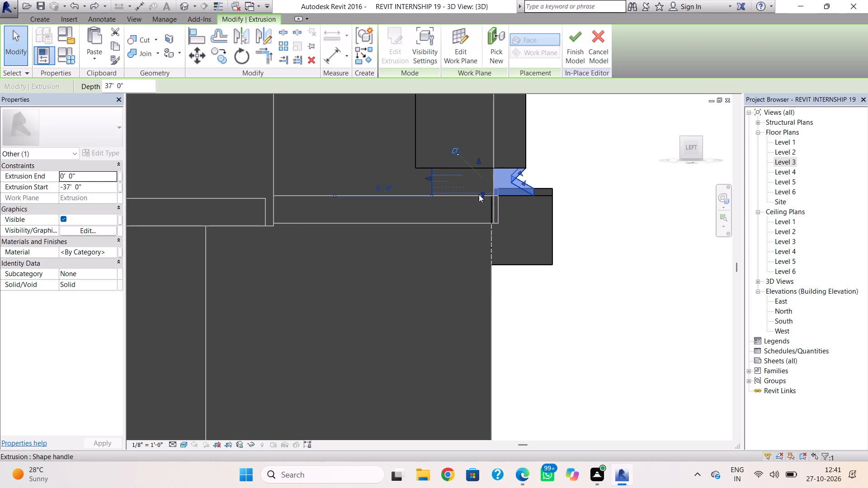
{"action": "left_click_drag", "start_coordinate": [480, 192], "coordinate": [479, 201]}
{"action": "left_click", "coordinate": [544, 267]}
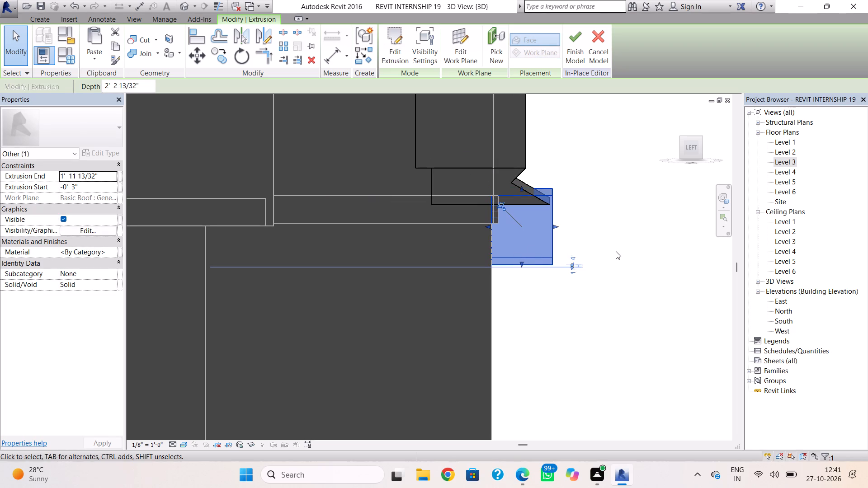
{"action": "key", "text": "Escape"}
{"action": "left_click", "coordinate": [476, 204]}
{"action": "left_click_drag", "start_coordinate": [491, 205], "coordinate": [491, 210]}
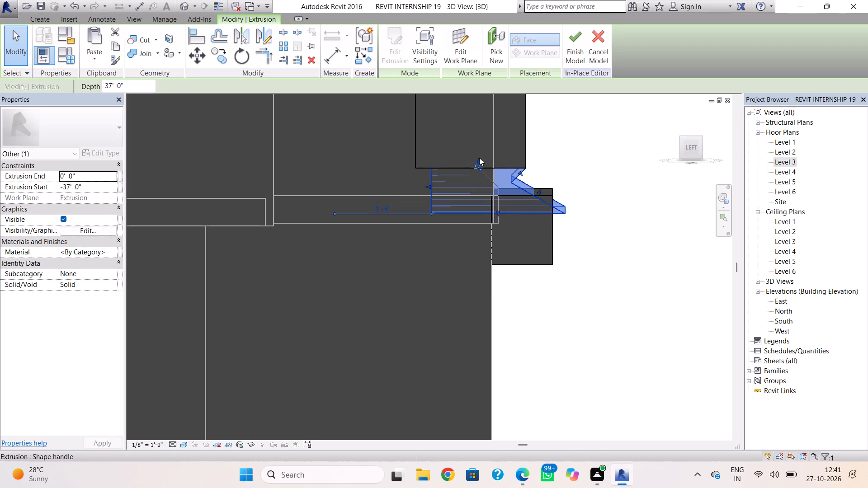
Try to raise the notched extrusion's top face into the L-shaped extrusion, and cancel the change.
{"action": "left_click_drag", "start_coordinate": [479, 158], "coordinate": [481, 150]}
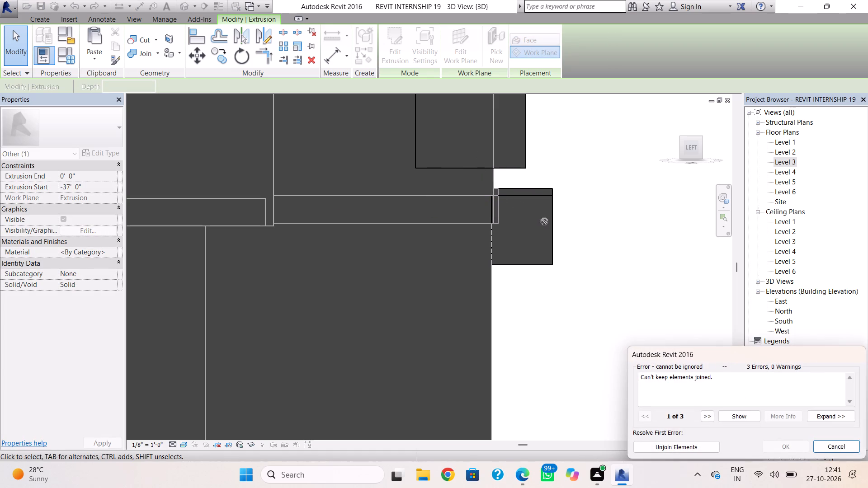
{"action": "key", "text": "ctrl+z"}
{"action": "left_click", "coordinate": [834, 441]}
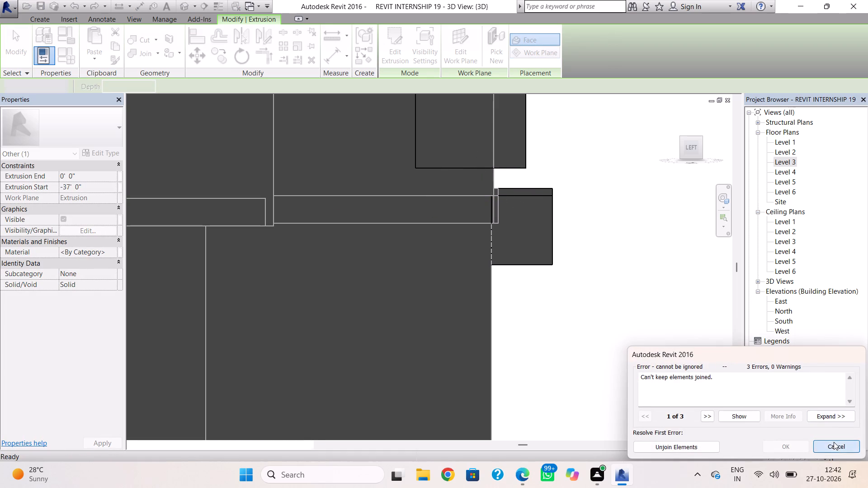
Pull the notched extrusion's lower sloping face inward to deepen the notch above the band, and finish the in-place model.
{"action": "left_click", "coordinate": [553, 208]}
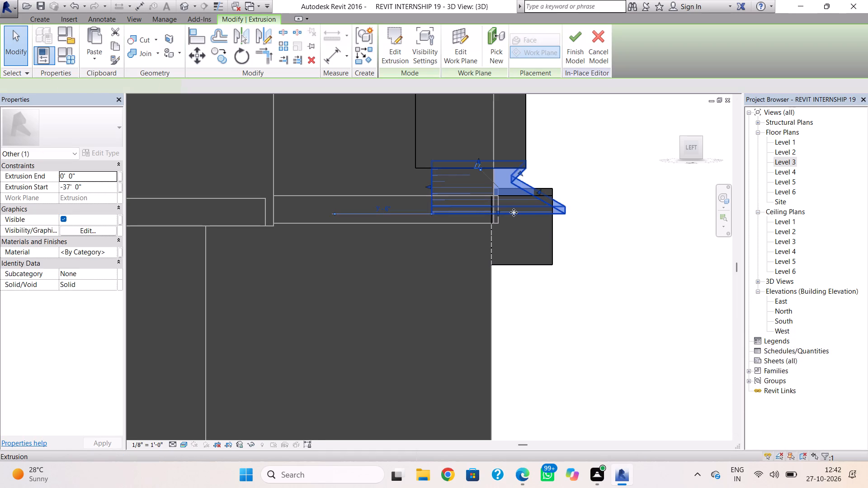
{"action": "left_click_drag", "start_coordinate": [538, 192], "coordinate": [533, 200]}
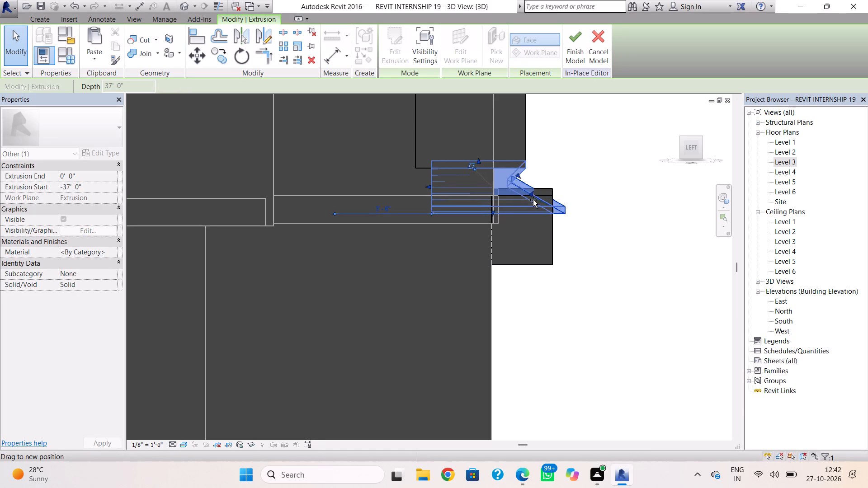
{"action": "left_click_drag", "start_coordinate": [533, 200], "coordinate": [530, 203]}
{"action": "left_click", "coordinate": [613, 201]}
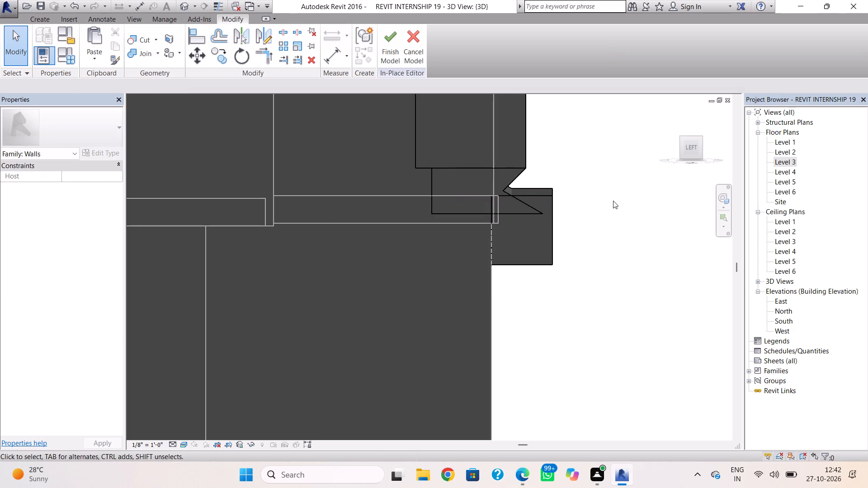
{"action": "left_click", "coordinate": [392, 37]}
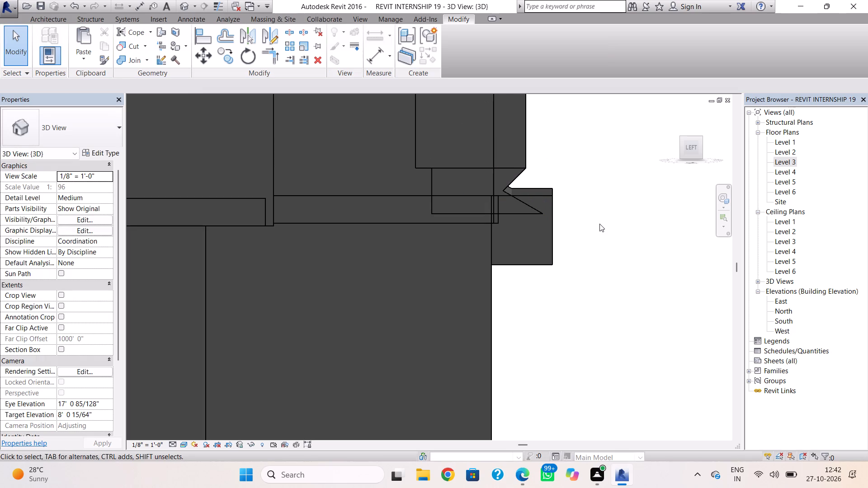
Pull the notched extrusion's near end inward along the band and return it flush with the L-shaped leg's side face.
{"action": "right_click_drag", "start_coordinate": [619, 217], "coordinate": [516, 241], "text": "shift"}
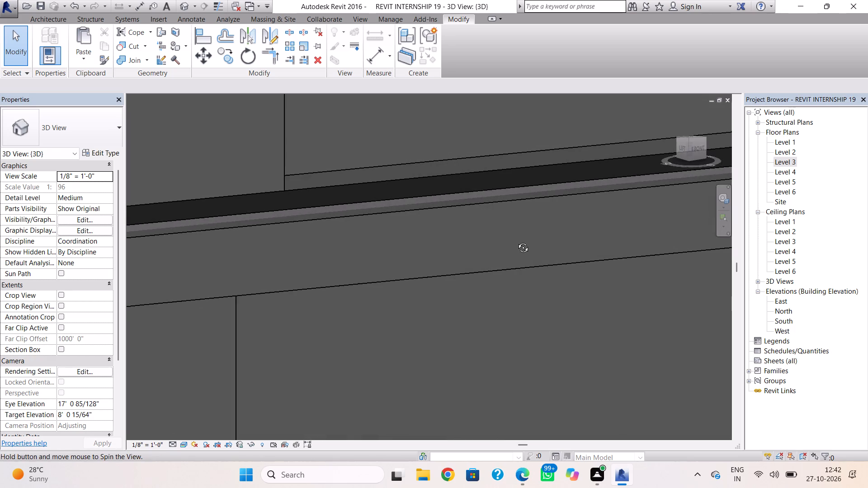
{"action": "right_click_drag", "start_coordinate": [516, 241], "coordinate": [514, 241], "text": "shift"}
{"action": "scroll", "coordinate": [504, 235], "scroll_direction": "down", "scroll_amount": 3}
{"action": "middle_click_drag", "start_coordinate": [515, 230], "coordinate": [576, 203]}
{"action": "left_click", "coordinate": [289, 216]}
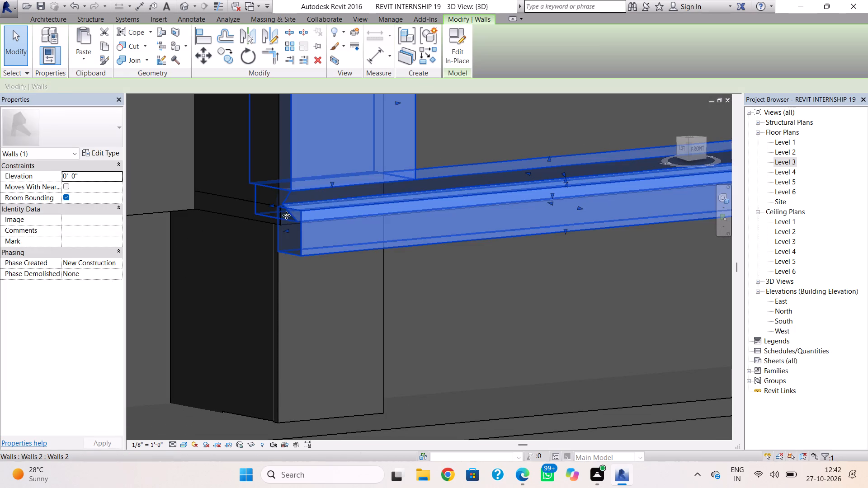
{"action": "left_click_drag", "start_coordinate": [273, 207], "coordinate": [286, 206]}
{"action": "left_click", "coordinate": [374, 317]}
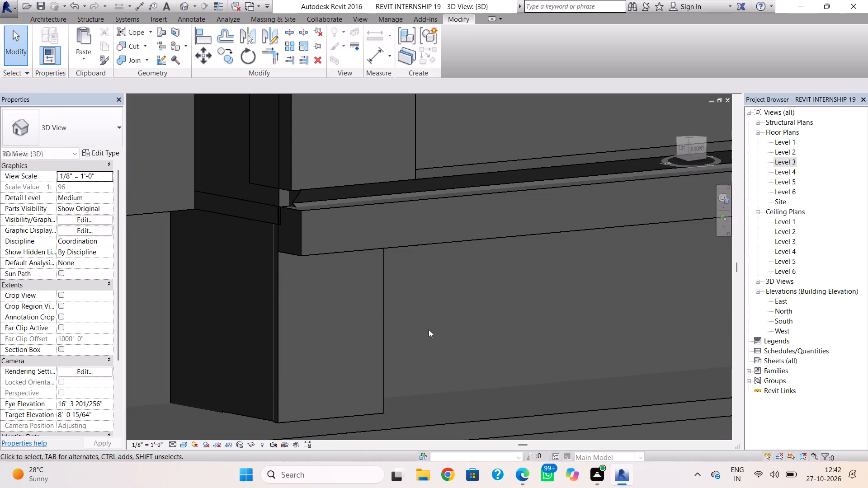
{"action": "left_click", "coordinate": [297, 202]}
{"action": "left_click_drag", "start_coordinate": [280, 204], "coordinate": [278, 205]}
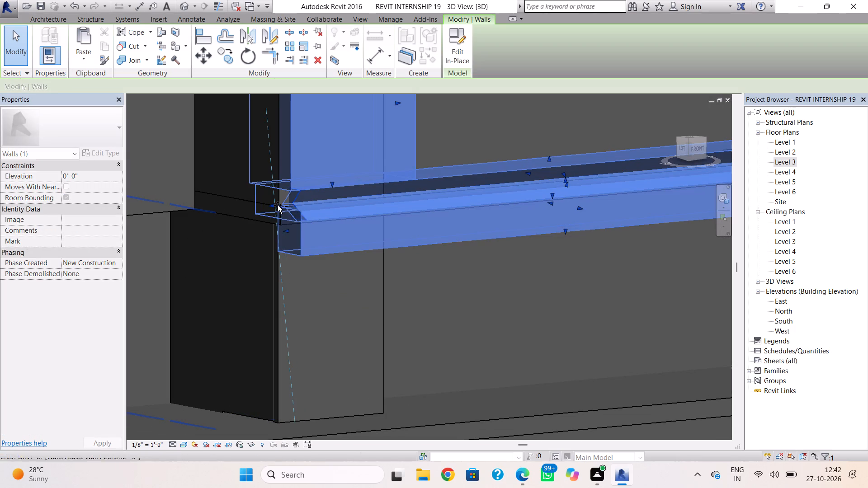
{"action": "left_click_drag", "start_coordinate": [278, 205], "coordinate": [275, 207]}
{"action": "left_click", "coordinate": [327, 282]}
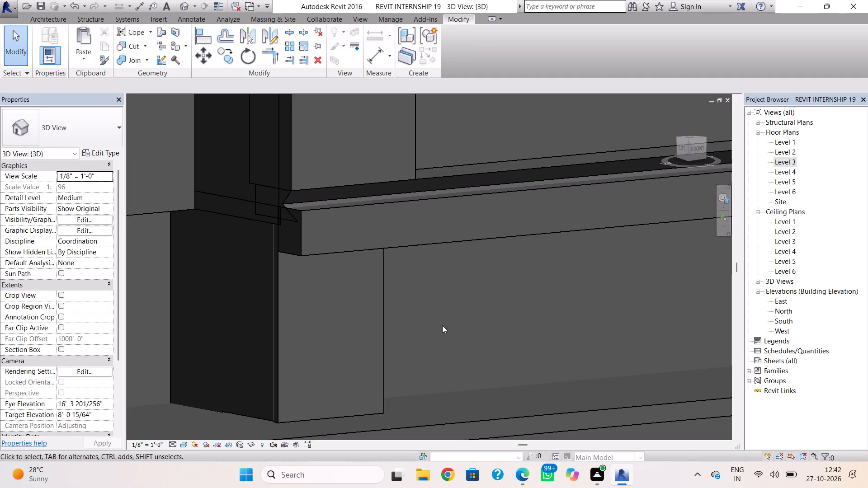
Adjust the plain band's near end to align with the adjoining wall.
{"action": "left_click", "coordinate": [297, 249]}
{"action": "left_click", "coordinate": [287, 230]}
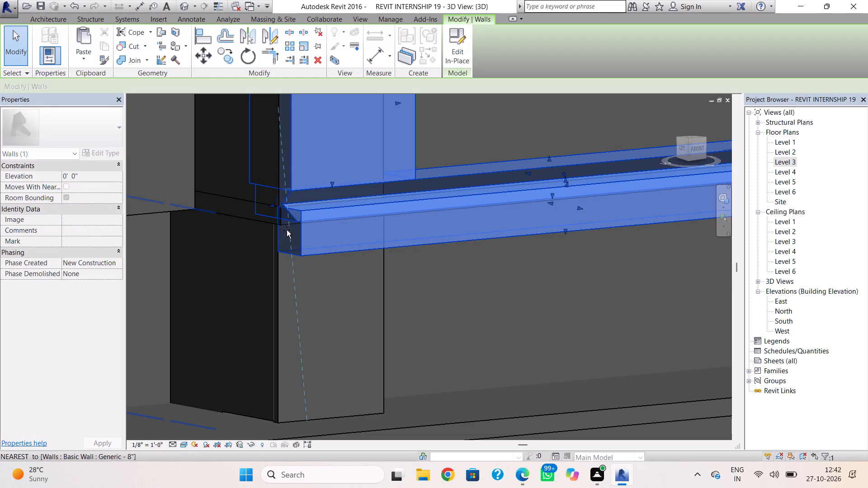
{"action": "left_click", "coordinate": [312, 284]}
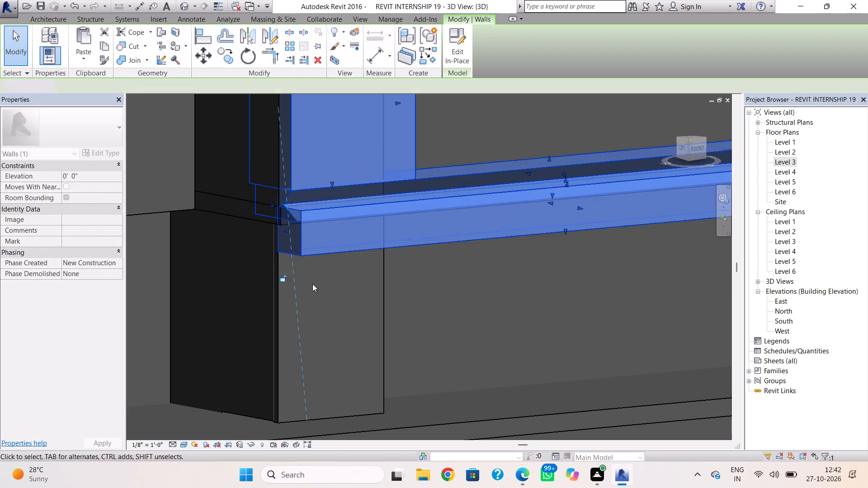
Stretch the notched extrusion's rear face across the roof slab to the building's main front wall.
{"action": "right_click_drag", "start_coordinate": [449, 329], "coordinate": [369, 335], "text": "shift"}
{"action": "scroll", "coordinate": [393, 328], "scroll_direction": "down", "scroll_amount": 6}
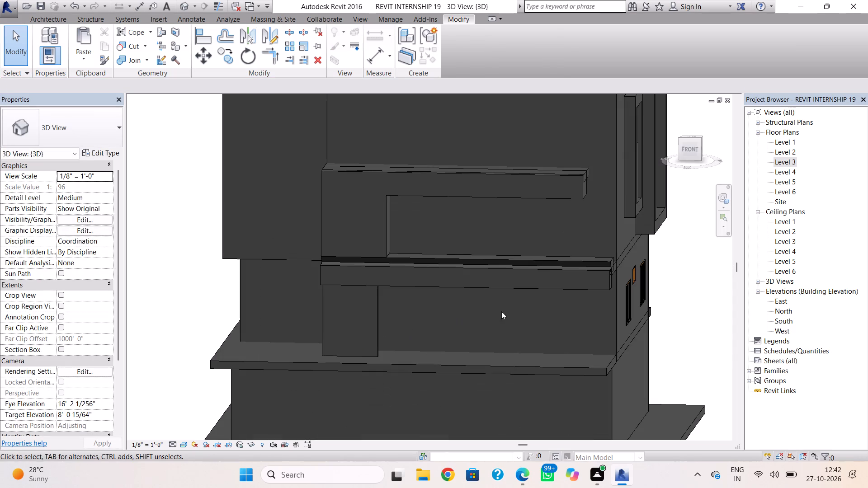
{"action": "right_click_drag", "start_coordinate": [599, 305], "coordinate": [441, 293], "text": "shift"}
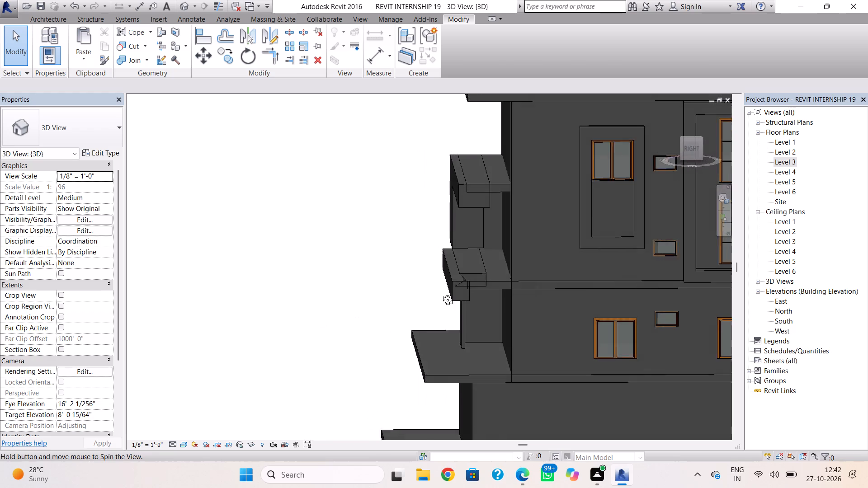
{"action": "right_click_drag", "start_coordinate": [441, 293], "coordinate": [440, 291], "text": "shift"}
{"action": "scroll", "coordinate": [483, 273], "scroll_direction": "up", "scroll_amount": 3}
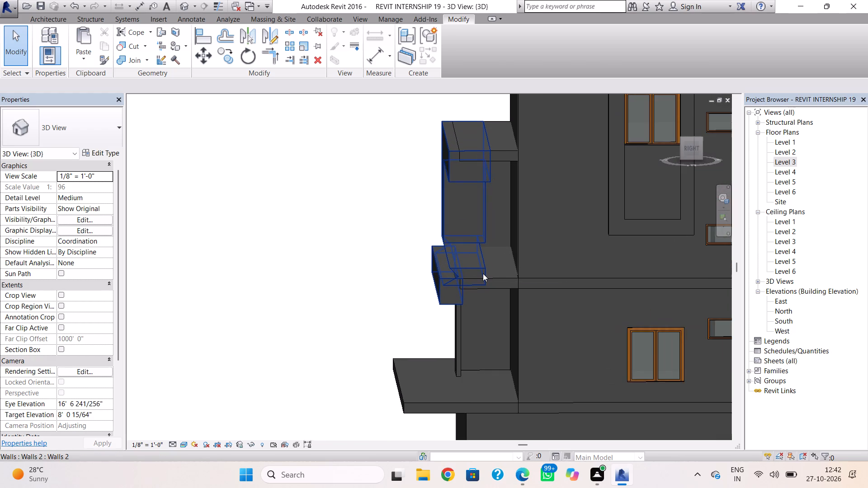
{"action": "left_click", "coordinate": [481, 269]}
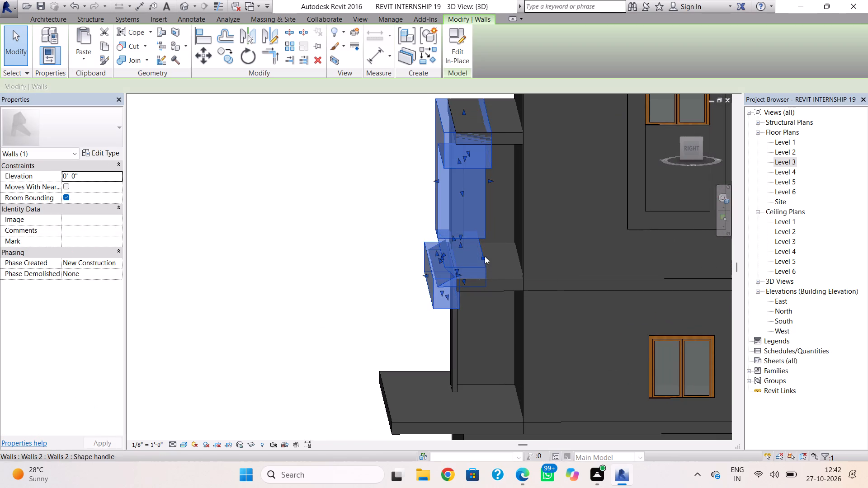
{"action": "left_click_drag", "start_coordinate": [485, 256], "coordinate": [519, 262]}
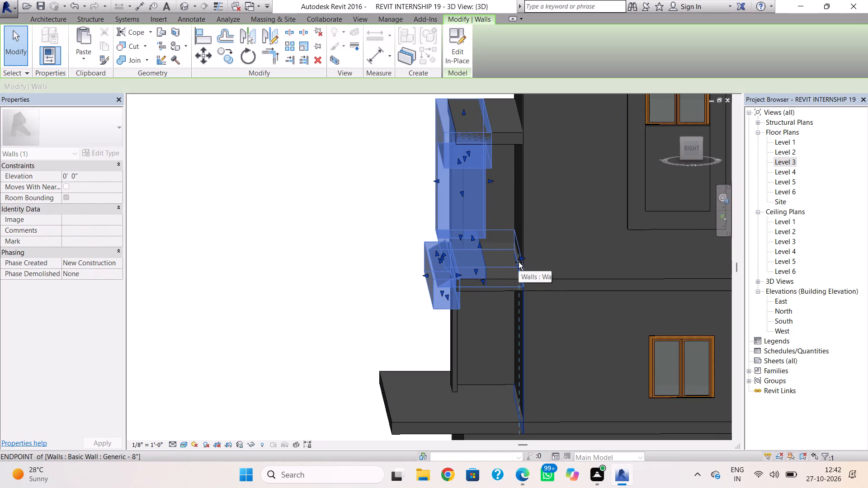
{"action": "left_click_drag", "start_coordinate": [519, 262], "coordinate": [520, 262]}
{"action": "left_click", "coordinate": [475, 333]}
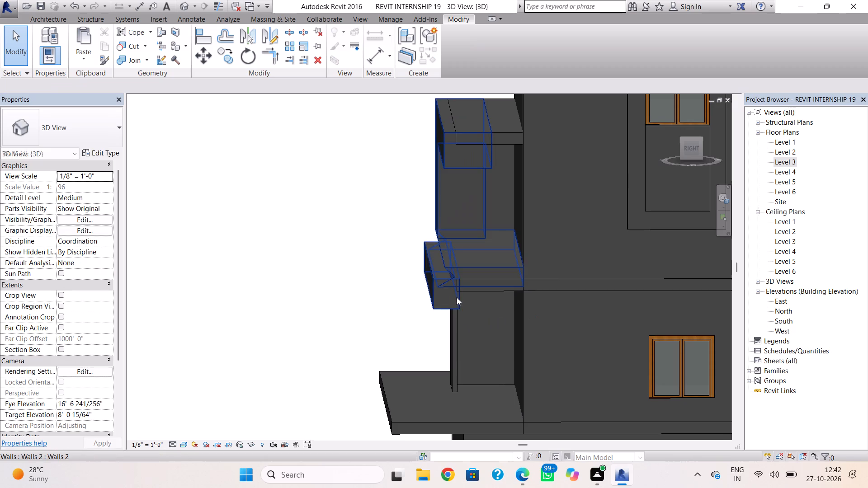
Stretch the bottom of the L-shaped extrusion's leg slightly down into the notched extrusion below it.
{"action": "left_click", "coordinate": [457, 303]}
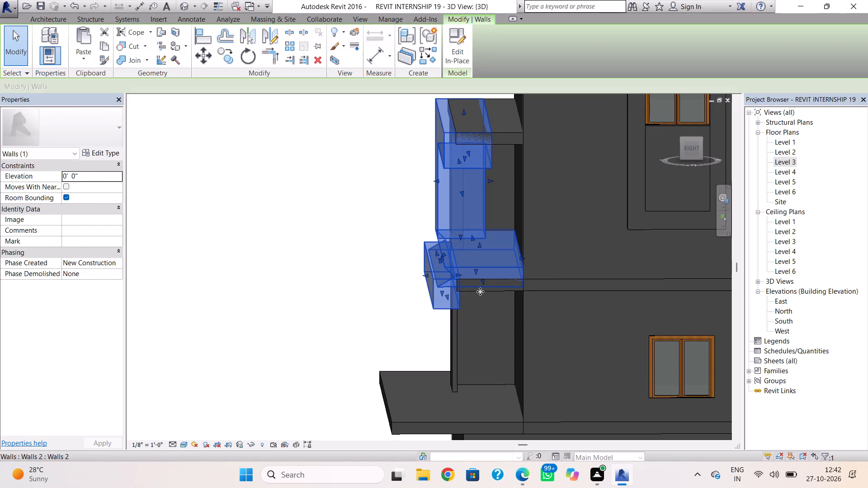
{"action": "left_click_drag", "start_coordinate": [460, 237], "coordinate": [461, 241]}
{"action": "key", "text": "Escape"}
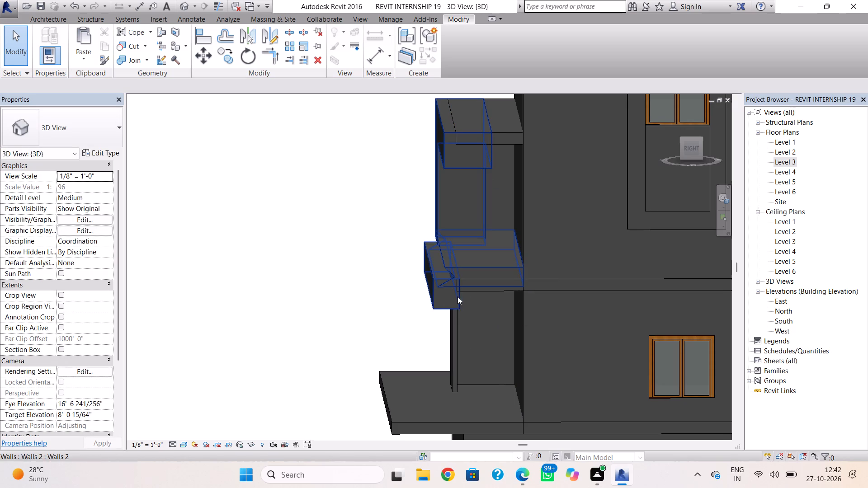
Pull the near end of the notched extrusion's front lip slightly inward along the band.
{"action": "left_click", "coordinate": [446, 309]}
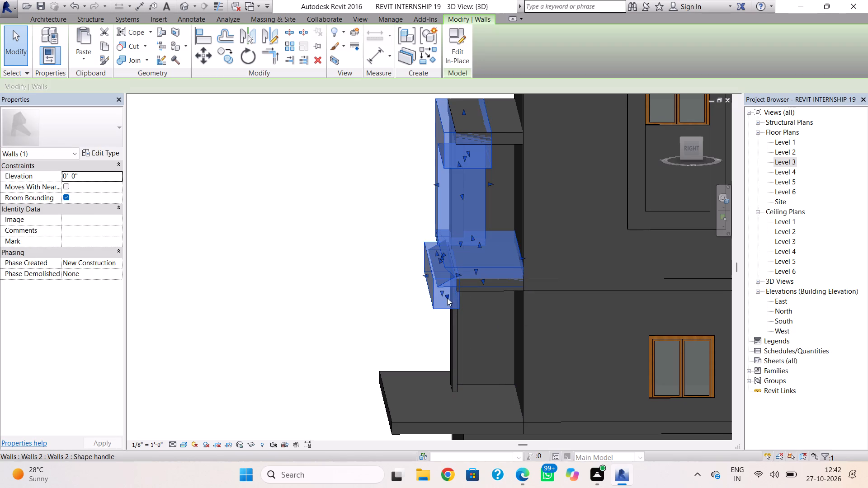
{"action": "right_click_drag", "start_coordinate": [419, 317], "coordinate": [459, 330], "text": "shift"}
{"action": "left_click", "coordinate": [530, 310]}
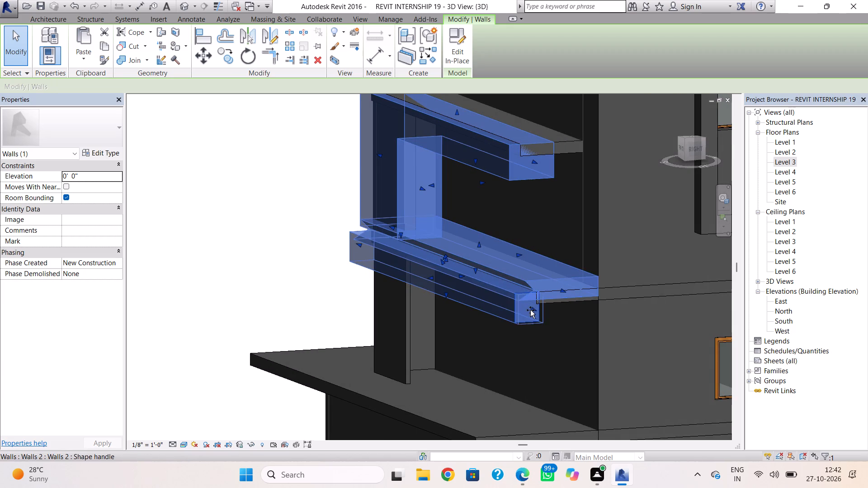
{"action": "left_click", "coordinate": [523, 345]}
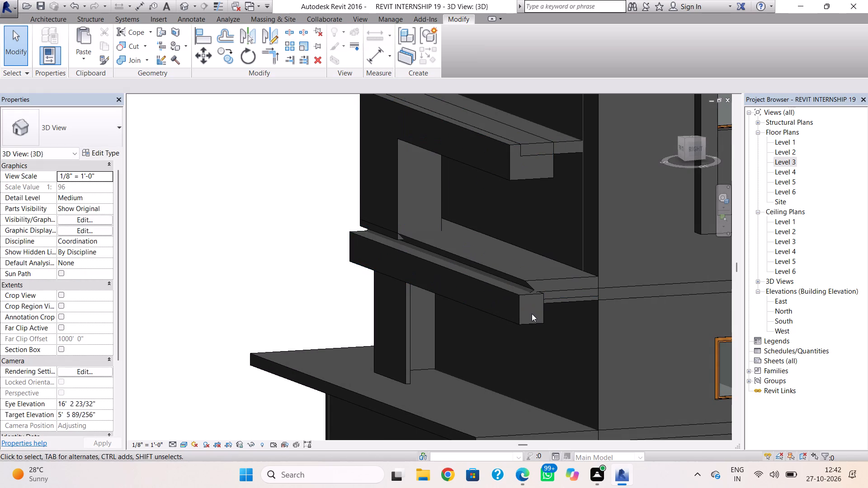
{"action": "left_click", "coordinate": [532, 314]}
{"action": "left_click", "coordinate": [522, 314]}
{"action": "left_click", "coordinate": [533, 311]}
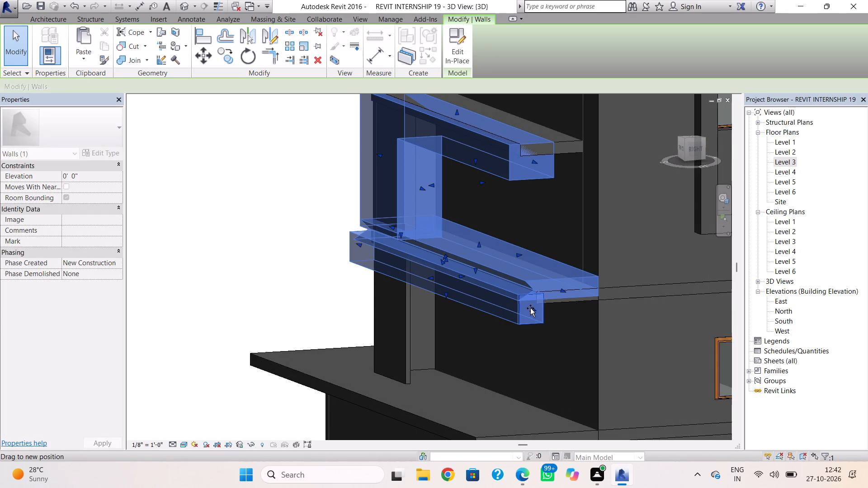
{"action": "left_click", "coordinate": [538, 338]}
{"action": "right_click_drag", "start_coordinate": [538, 329], "coordinate": [500, 342], "text": "shift"}
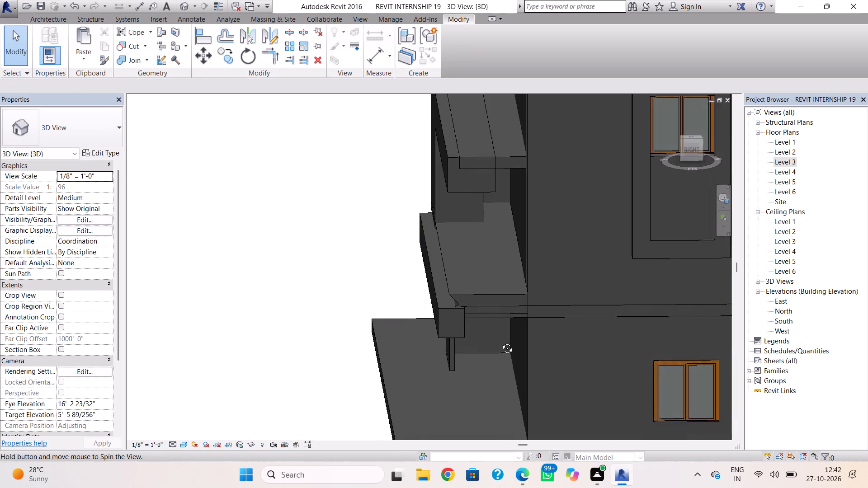
{"action": "right_click_drag", "start_coordinate": [500, 342], "coordinate": [499, 340], "text": "shift"}
{"action": "scroll", "coordinate": [498, 334], "scroll_direction": "up", "scroll_amount": 3}
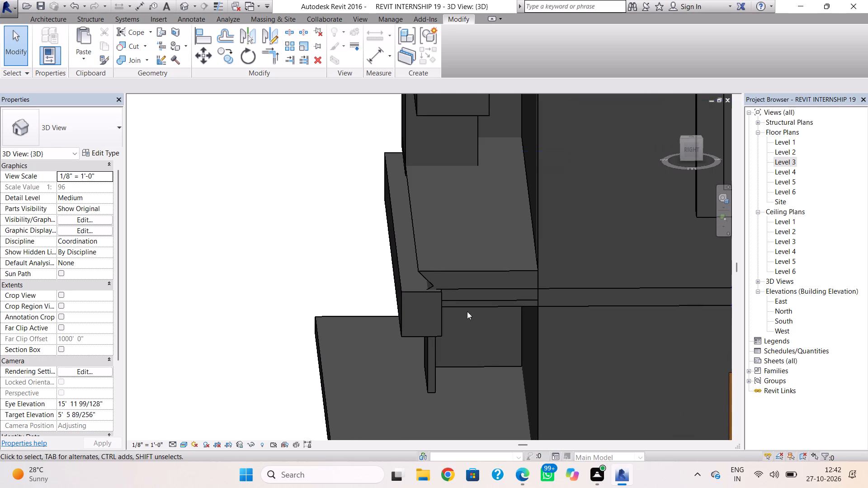
{"action": "right_click_drag", "start_coordinate": [434, 318], "coordinate": [492, 343], "text": "shift"}
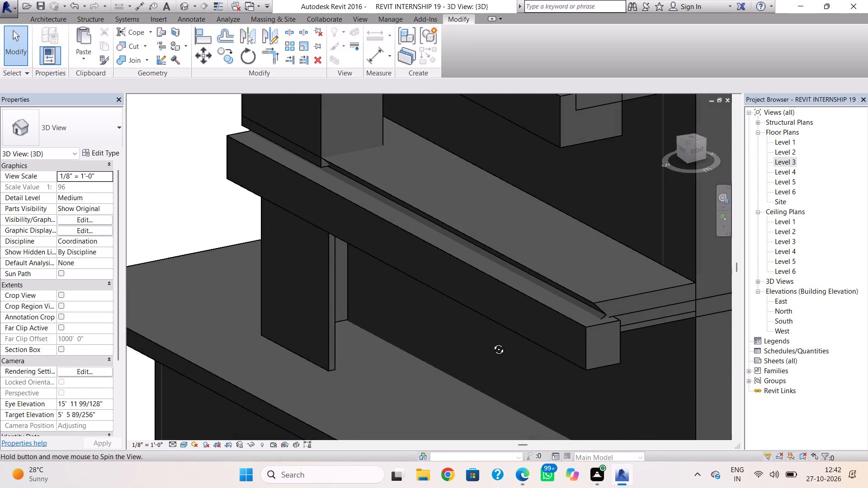
{"action": "right_click_drag", "start_coordinate": [492, 343], "coordinate": [492, 343], "text": "shift"}
{"action": "left_click", "coordinate": [591, 352]}
{"action": "left_click_drag", "start_coordinate": [604, 343], "coordinate": [598, 340]}
{"action": "left_click", "coordinate": [604, 383]}
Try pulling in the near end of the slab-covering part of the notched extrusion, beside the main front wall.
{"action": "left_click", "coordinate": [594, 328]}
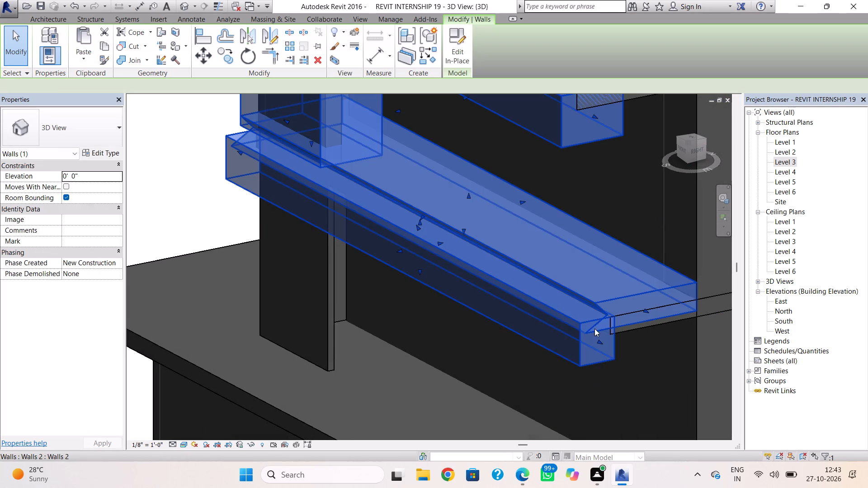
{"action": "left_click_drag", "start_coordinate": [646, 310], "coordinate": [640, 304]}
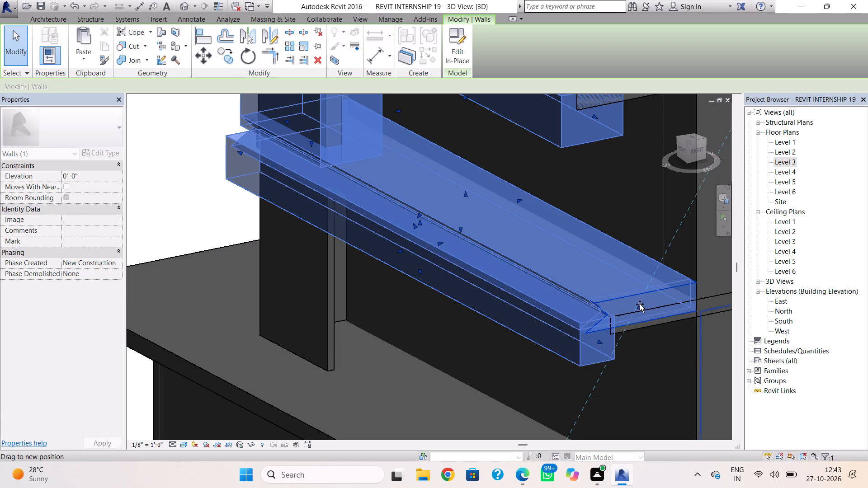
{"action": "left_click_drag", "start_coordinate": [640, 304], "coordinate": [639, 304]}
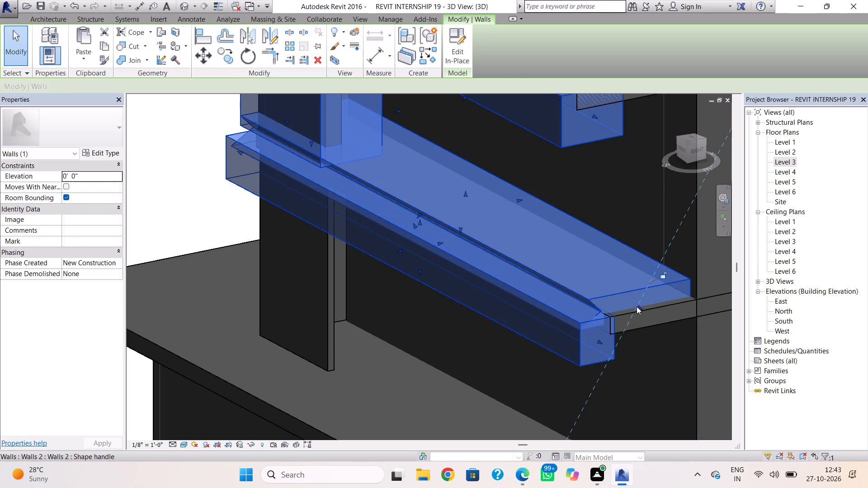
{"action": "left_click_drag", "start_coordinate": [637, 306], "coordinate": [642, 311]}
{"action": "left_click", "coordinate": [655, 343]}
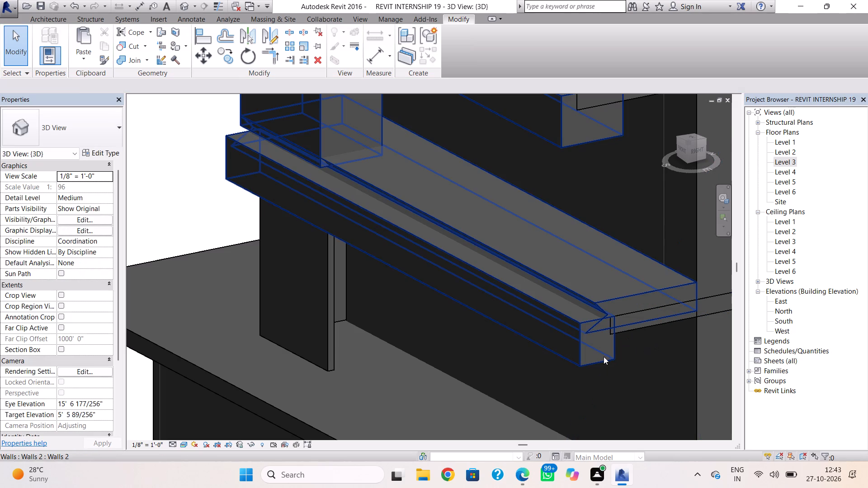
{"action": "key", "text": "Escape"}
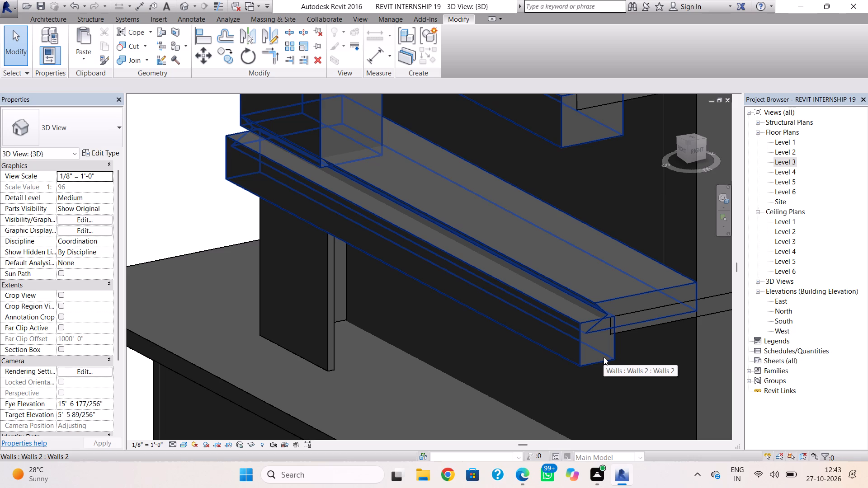
Raise the bottom face of the notched extrusion's front lip to make the lip shallower.
{"action": "scroll", "coordinate": [604, 357], "scroll_direction": "down", "scroll_amount": 1}
{"action": "middle_click_drag", "start_coordinate": [604, 357], "coordinate": [600, 366]}
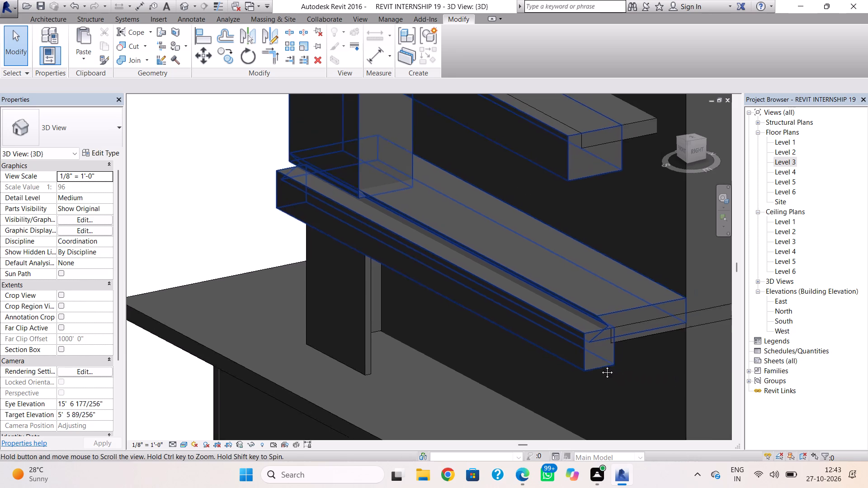
{"action": "middle_click_drag", "start_coordinate": [600, 366], "coordinate": [505, 351]}
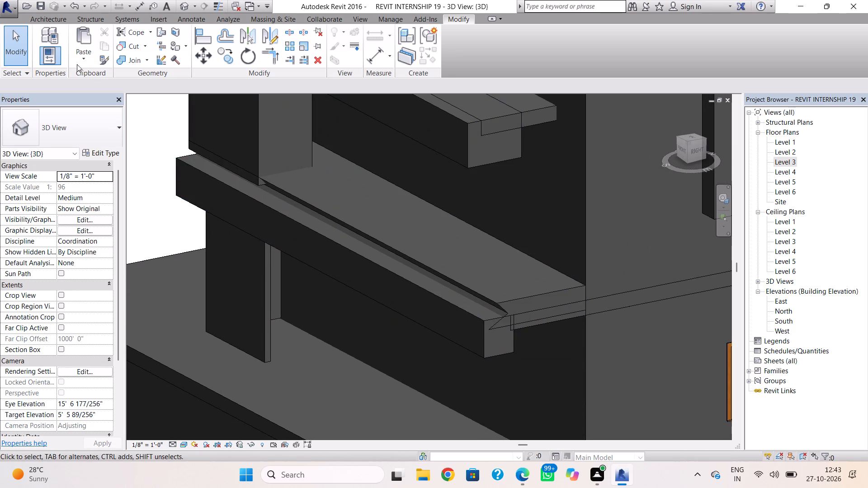
{"action": "left_click", "coordinate": [476, 345]}
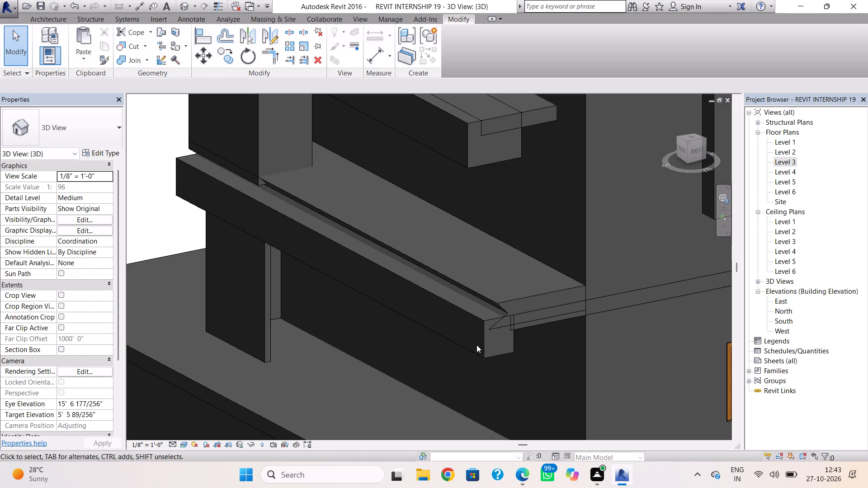
{"action": "left_click", "coordinate": [478, 353]}
{"action": "left_click_drag", "start_coordinate": [347, 276], "coordinate": [347, 272]}
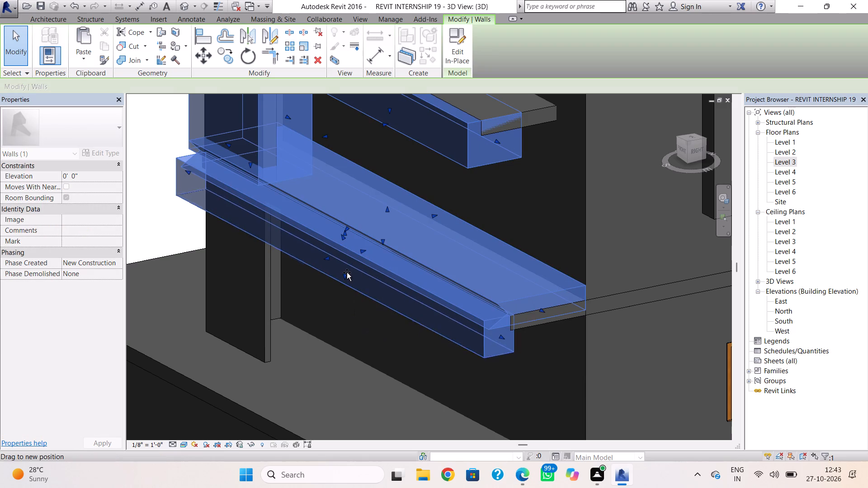
{"action": "left_click_drag", "start_coordinate": [347, 272], "coordinate": [347, 261]}
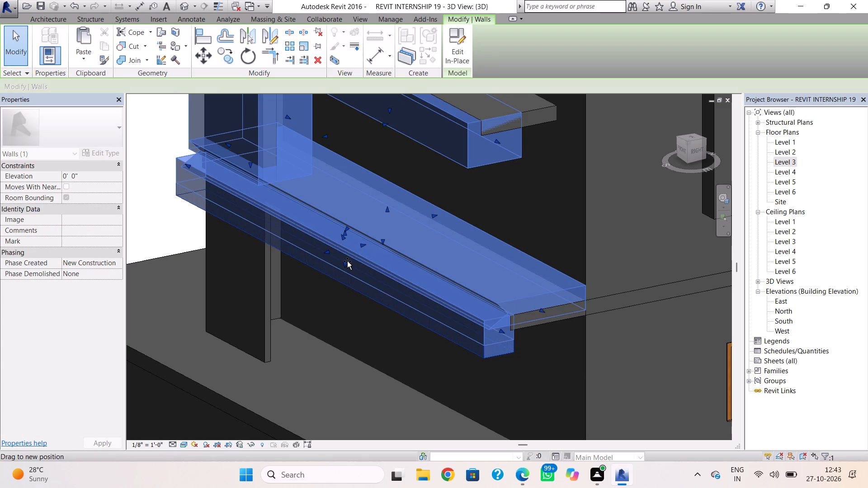
{"action": "left_click_drag", "start_coordinate": [347, 261], "coordinate": [348, 261]}
{"action": "left_click", "coordinate": [339, 301]}
Lower the top face of the notched extrusion's front lip slightly below the sloped edge behind it.
{"action": "scroll", "coordinate": [413, 358], "scroll_direction": "down", "scroll_amount": 1}
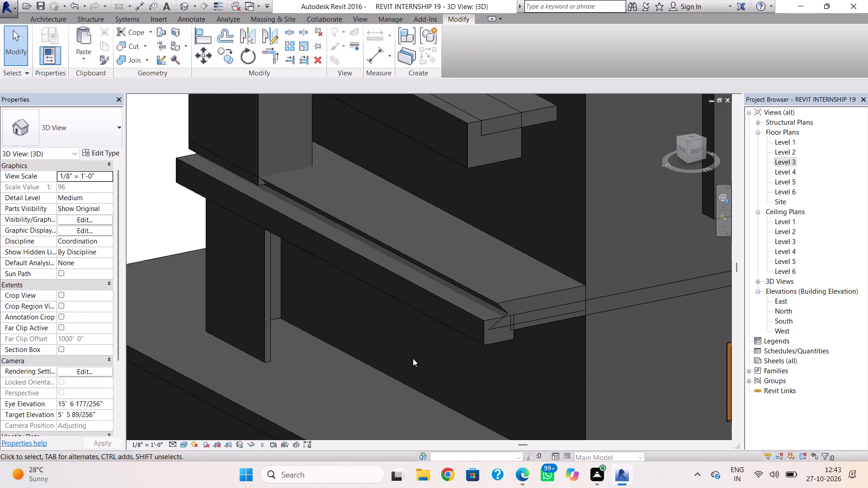
{"action": "left_click", "coordinate": [394, 263]}
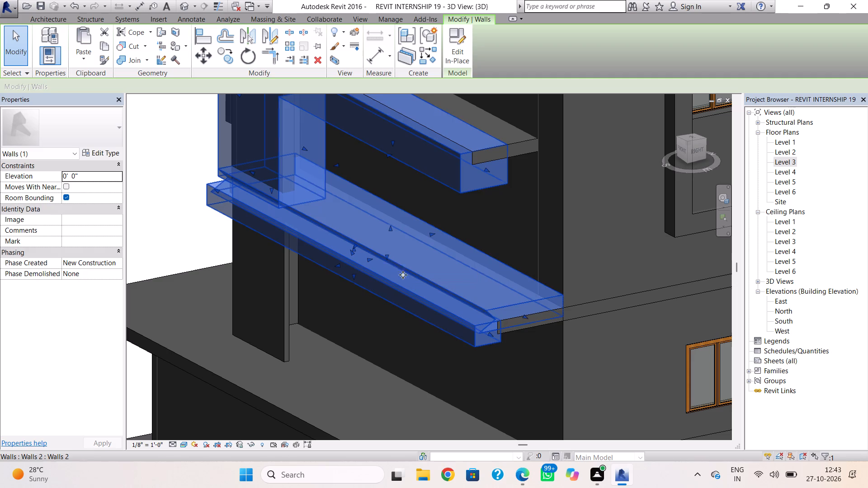
{"action": "key", "text": "Escape"}
{"action": "right_click_drag", "start_coordinate": [326, 357], "coordinate": [501, 369]}
{"action": "right_click_drag", "start_coordinate": [308, 369], "coordinate": [435, 365], "text": "shift"}
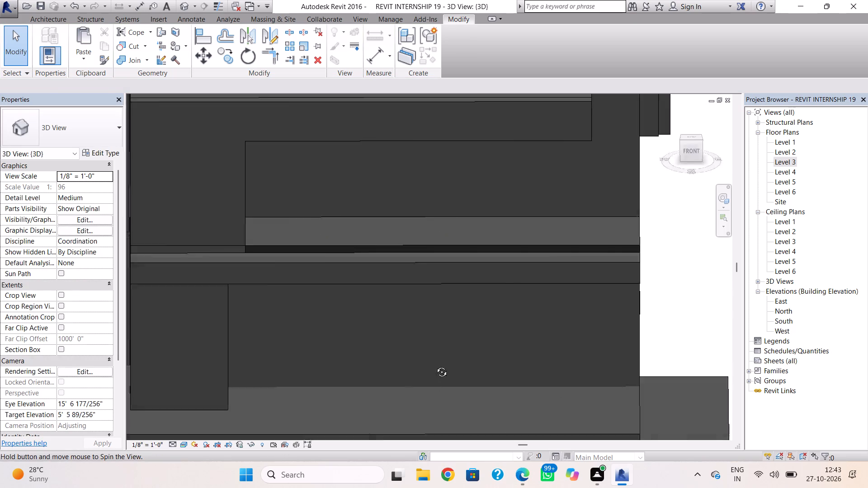
{"action": "right_click_drag", "start_coordinate": [435, 365], "coordinate": [572, 353], "text": "shift"}
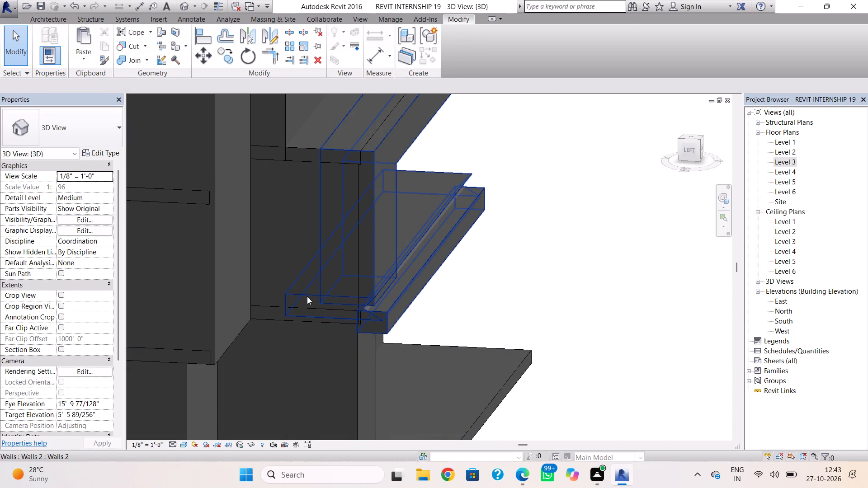
{"action": "left_click", "coordinate": [307, 296]}
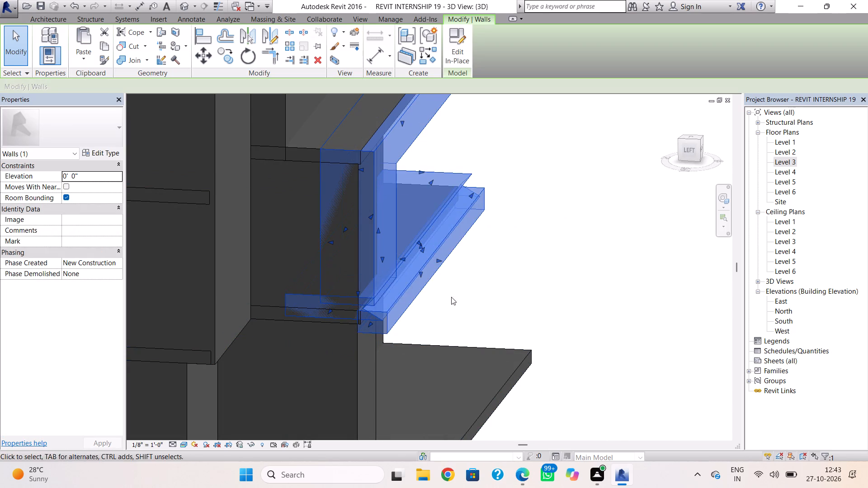
{"action": "key", "text": "Escape"}
{"action": "left_click", "coordinate": [425, 253]}
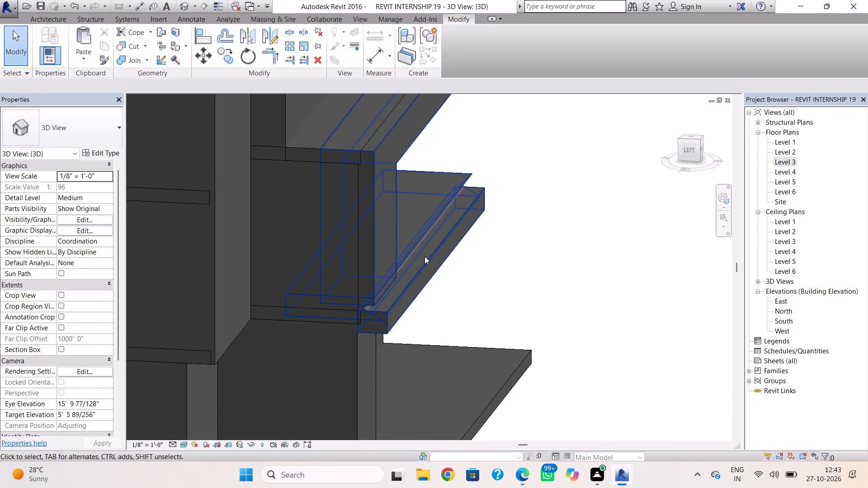
{"action": "left_click", "coordinate": [425, 256]}
{"action": "scroll", "coordinate": [424, 288], "scroll_direction": "up", "scroll_amount": 4}
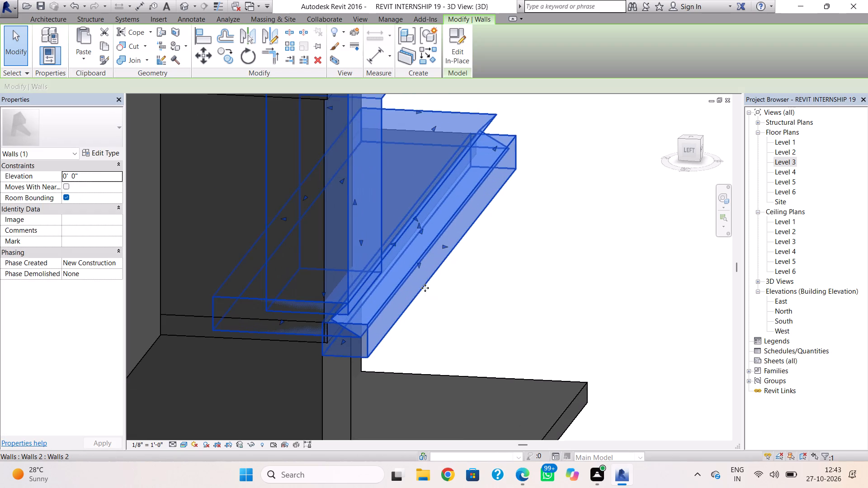
{"action": "left_click_drag", "start_coordinate": [390, 233], "coordinate": [398, 237]}
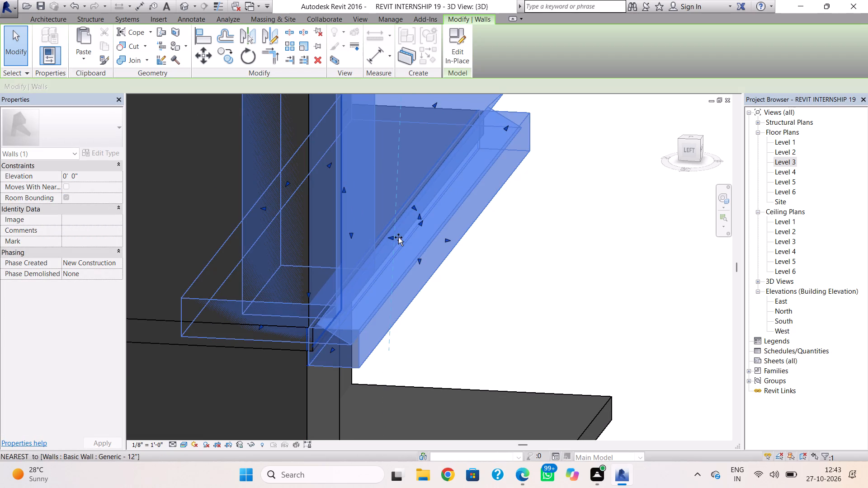
{"action": "left_click_drag", "start_coordinate": [398, 237], "coordinate": [399, 238]}
{"action": "left_click_drag", "start_coordinate": [422, 223], "coordinate": [418, 231]}
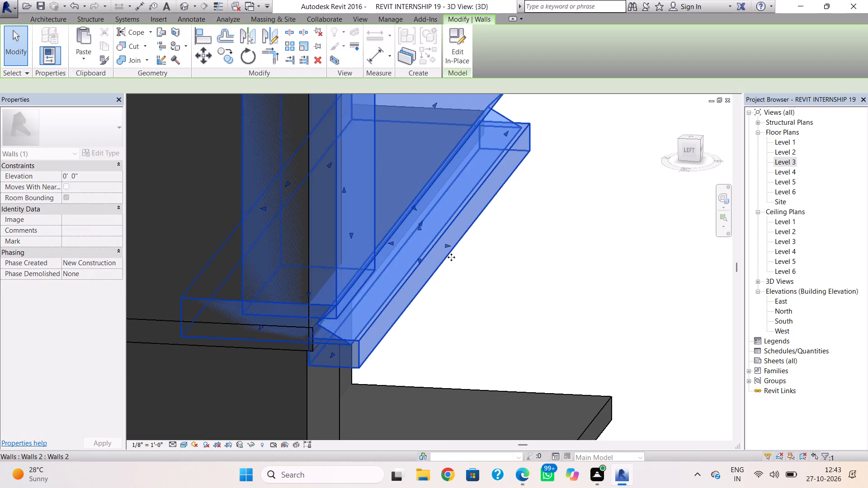
{"action": "left_click", "coordinate": [476, 294]}
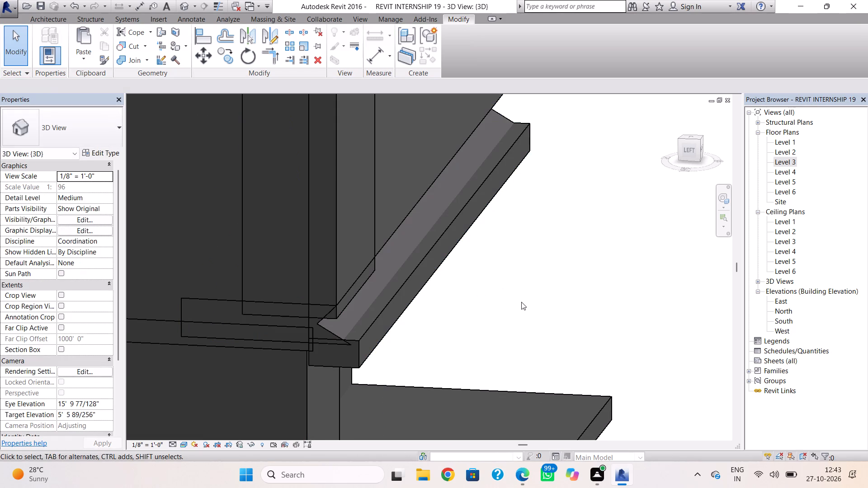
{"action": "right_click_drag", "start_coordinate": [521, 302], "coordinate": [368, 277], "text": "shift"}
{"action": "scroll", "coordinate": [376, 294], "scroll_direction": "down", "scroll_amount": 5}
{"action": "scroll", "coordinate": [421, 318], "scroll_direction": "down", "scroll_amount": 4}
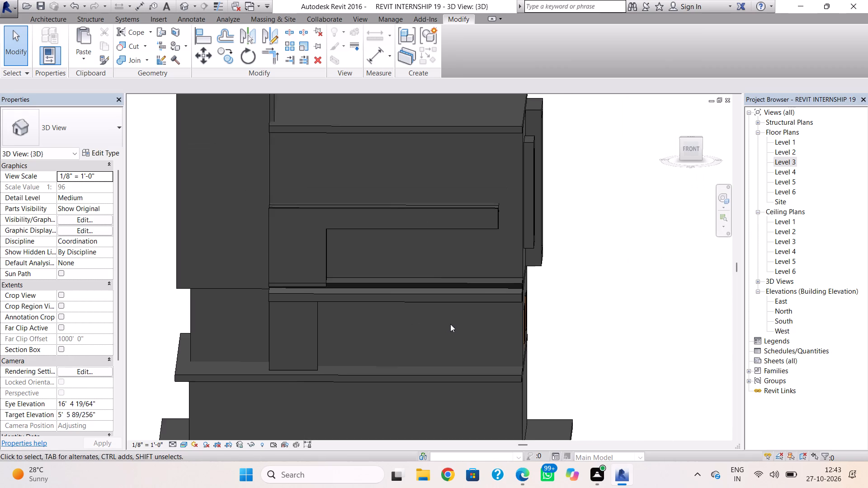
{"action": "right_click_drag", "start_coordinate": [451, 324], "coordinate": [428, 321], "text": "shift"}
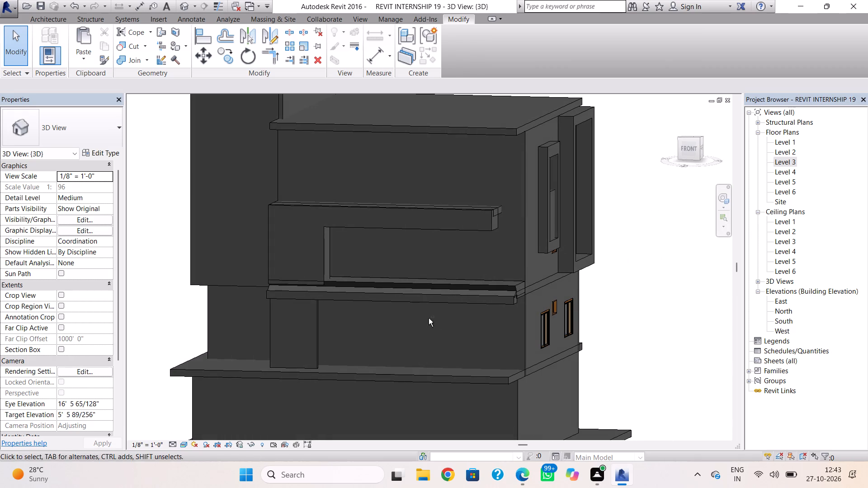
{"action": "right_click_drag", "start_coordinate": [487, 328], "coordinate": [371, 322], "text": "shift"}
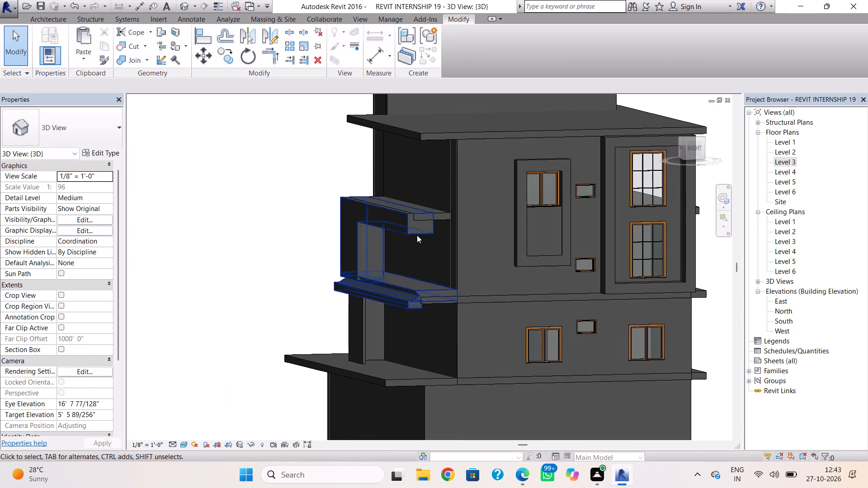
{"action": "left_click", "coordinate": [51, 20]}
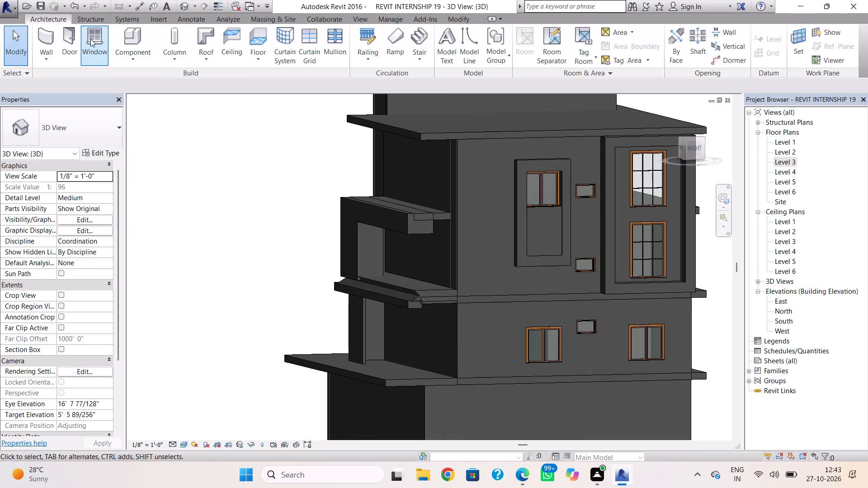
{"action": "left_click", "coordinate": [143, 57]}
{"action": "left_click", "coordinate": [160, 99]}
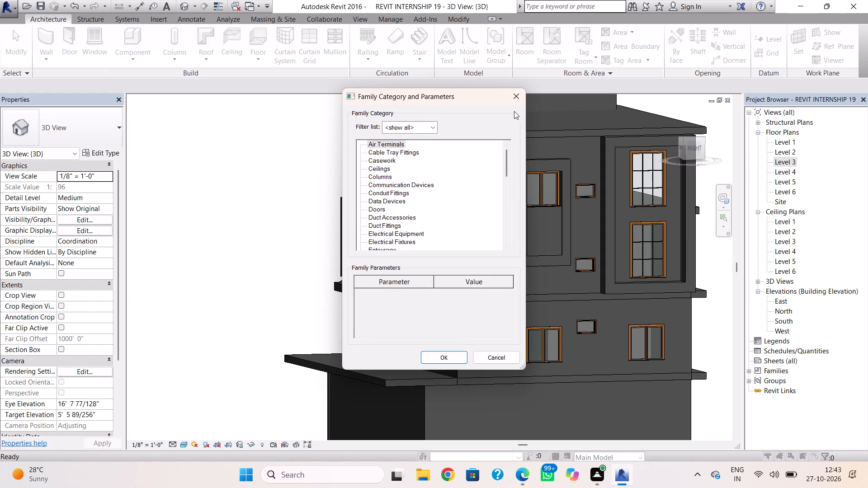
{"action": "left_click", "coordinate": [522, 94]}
Open the in-place wall containing the notched extrusion for editing.
{"action": "left_click", "coordinate": [415, 226]}
{"action": "double_click", "coordinate": [406, 229]}
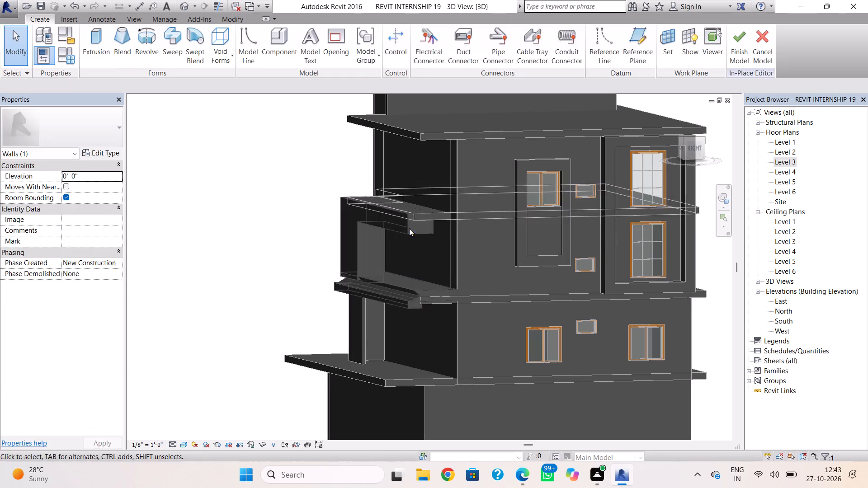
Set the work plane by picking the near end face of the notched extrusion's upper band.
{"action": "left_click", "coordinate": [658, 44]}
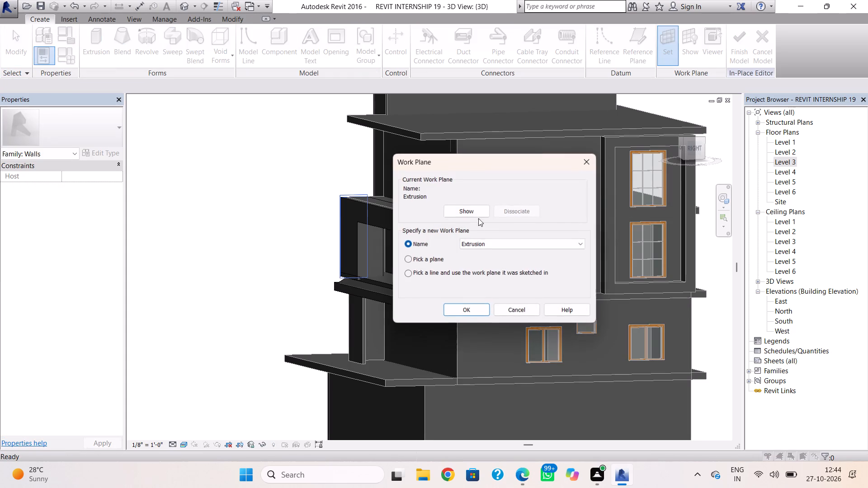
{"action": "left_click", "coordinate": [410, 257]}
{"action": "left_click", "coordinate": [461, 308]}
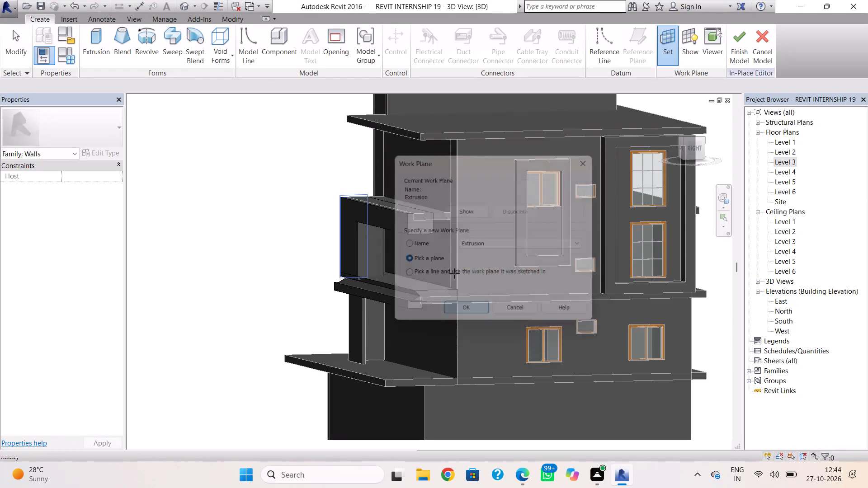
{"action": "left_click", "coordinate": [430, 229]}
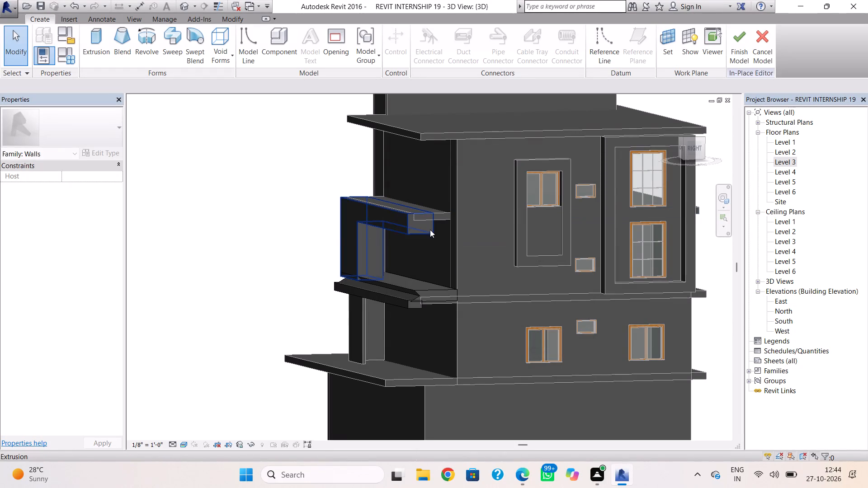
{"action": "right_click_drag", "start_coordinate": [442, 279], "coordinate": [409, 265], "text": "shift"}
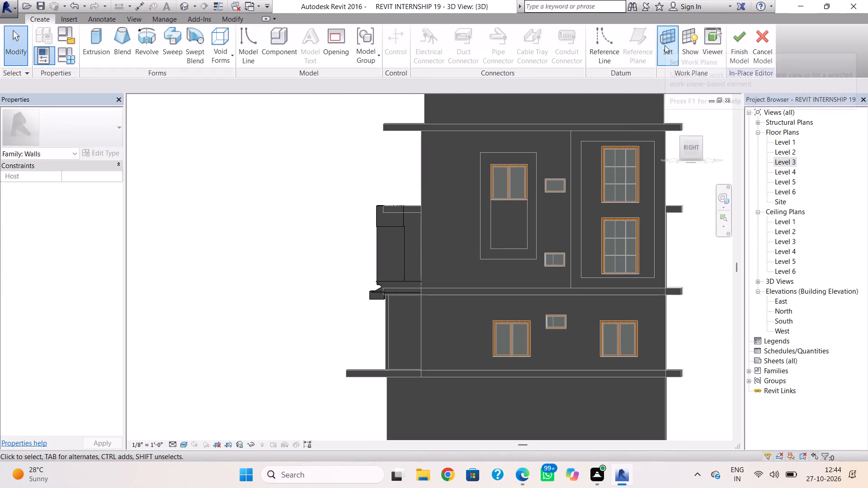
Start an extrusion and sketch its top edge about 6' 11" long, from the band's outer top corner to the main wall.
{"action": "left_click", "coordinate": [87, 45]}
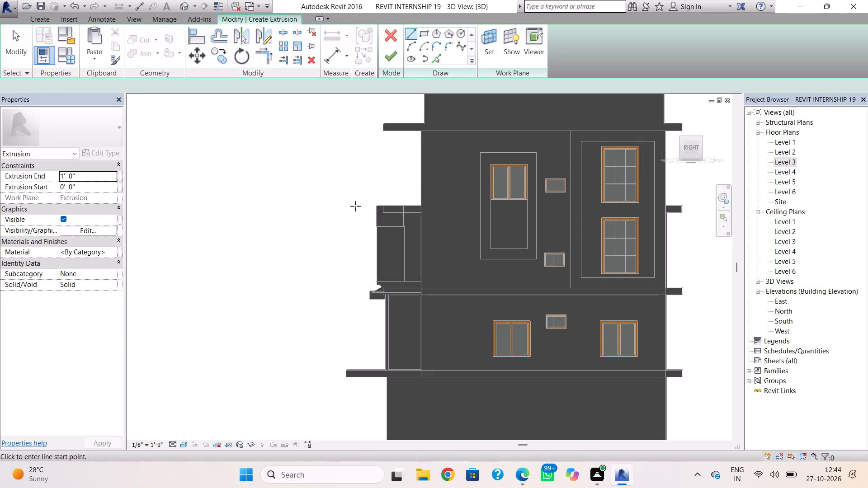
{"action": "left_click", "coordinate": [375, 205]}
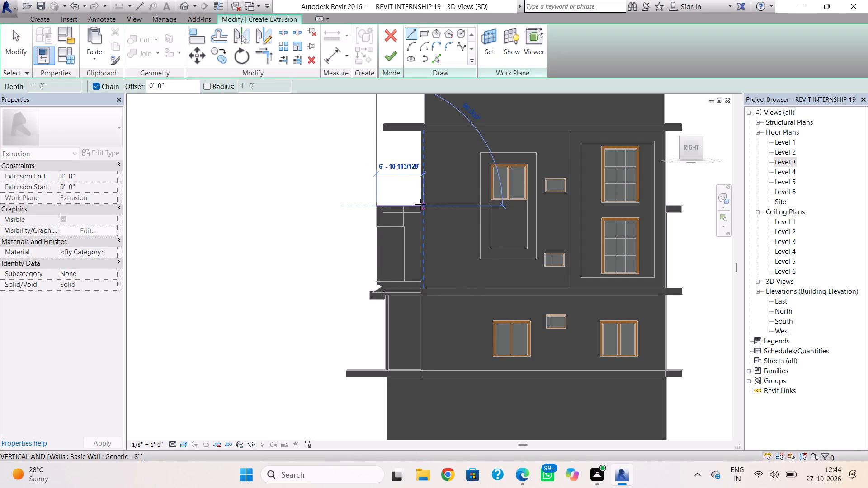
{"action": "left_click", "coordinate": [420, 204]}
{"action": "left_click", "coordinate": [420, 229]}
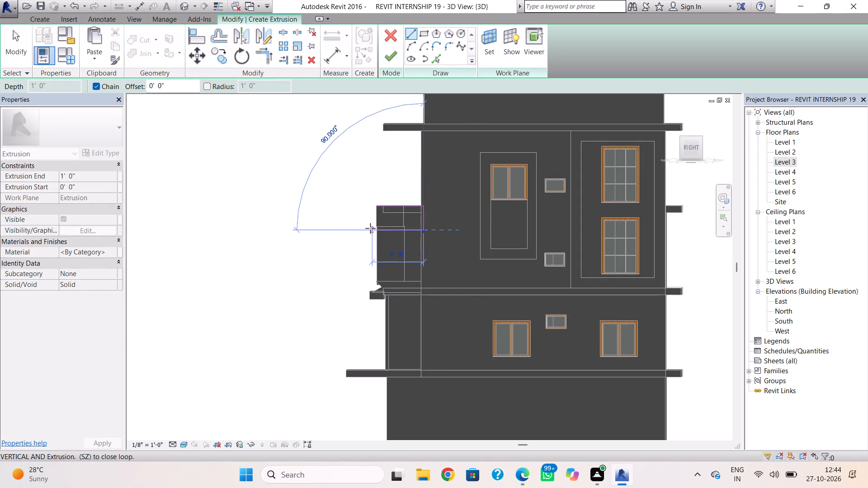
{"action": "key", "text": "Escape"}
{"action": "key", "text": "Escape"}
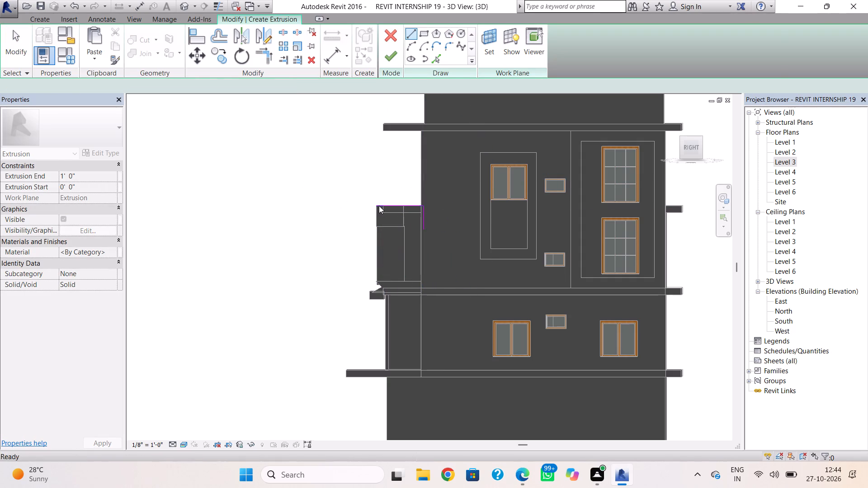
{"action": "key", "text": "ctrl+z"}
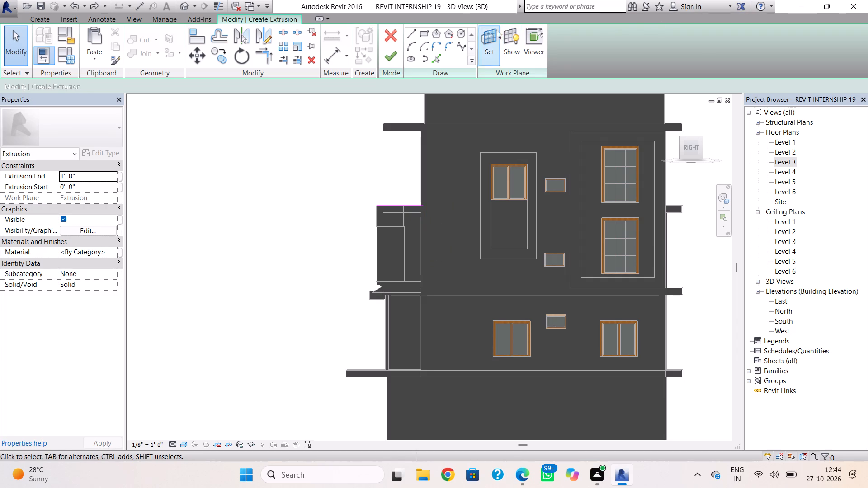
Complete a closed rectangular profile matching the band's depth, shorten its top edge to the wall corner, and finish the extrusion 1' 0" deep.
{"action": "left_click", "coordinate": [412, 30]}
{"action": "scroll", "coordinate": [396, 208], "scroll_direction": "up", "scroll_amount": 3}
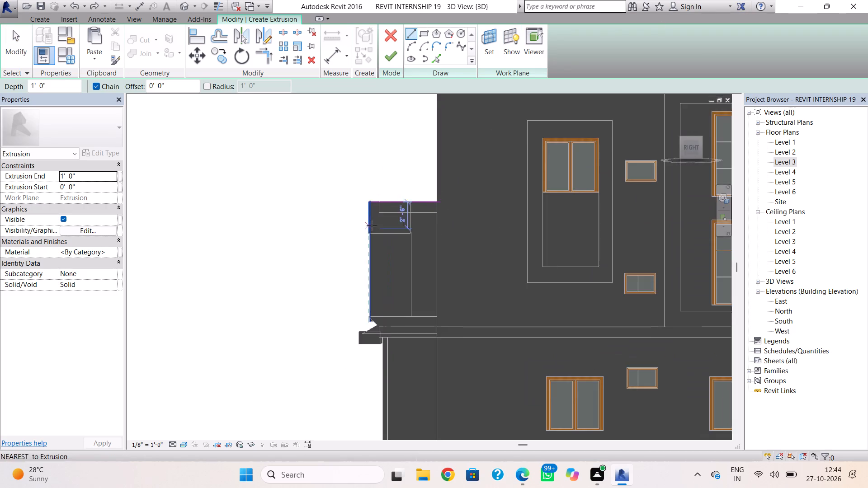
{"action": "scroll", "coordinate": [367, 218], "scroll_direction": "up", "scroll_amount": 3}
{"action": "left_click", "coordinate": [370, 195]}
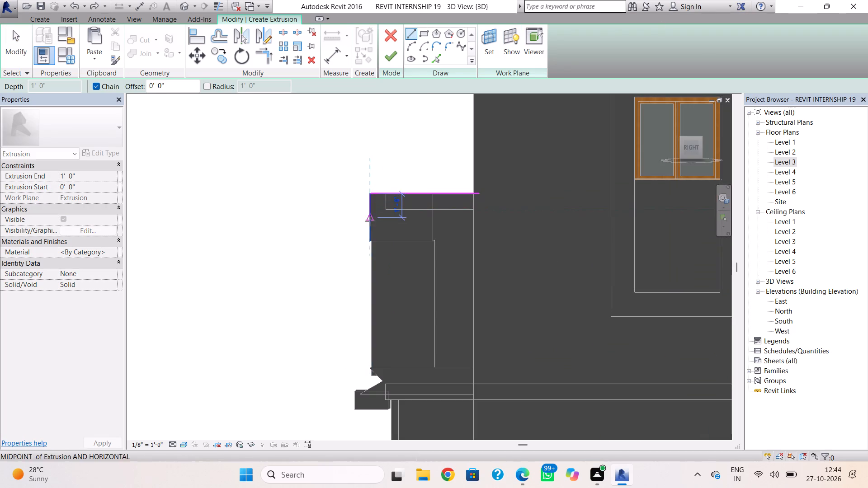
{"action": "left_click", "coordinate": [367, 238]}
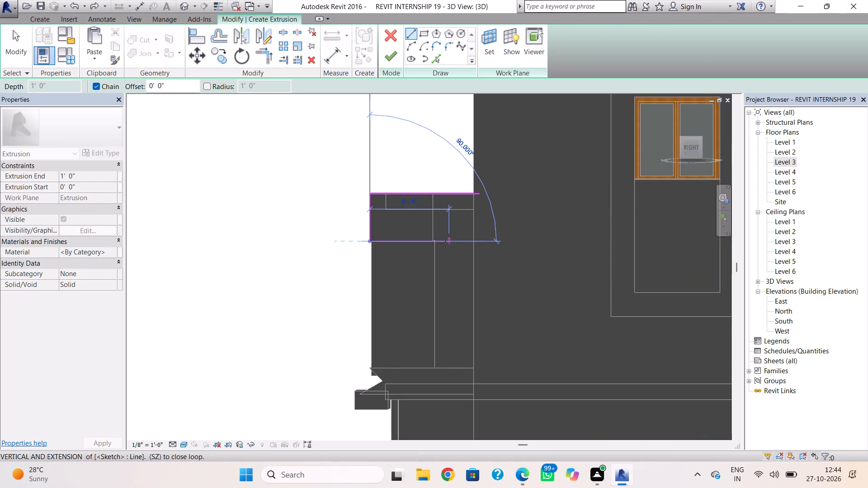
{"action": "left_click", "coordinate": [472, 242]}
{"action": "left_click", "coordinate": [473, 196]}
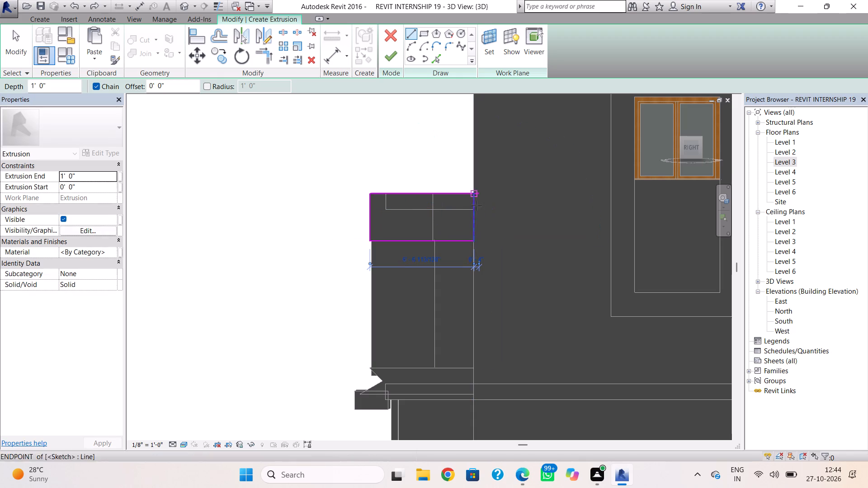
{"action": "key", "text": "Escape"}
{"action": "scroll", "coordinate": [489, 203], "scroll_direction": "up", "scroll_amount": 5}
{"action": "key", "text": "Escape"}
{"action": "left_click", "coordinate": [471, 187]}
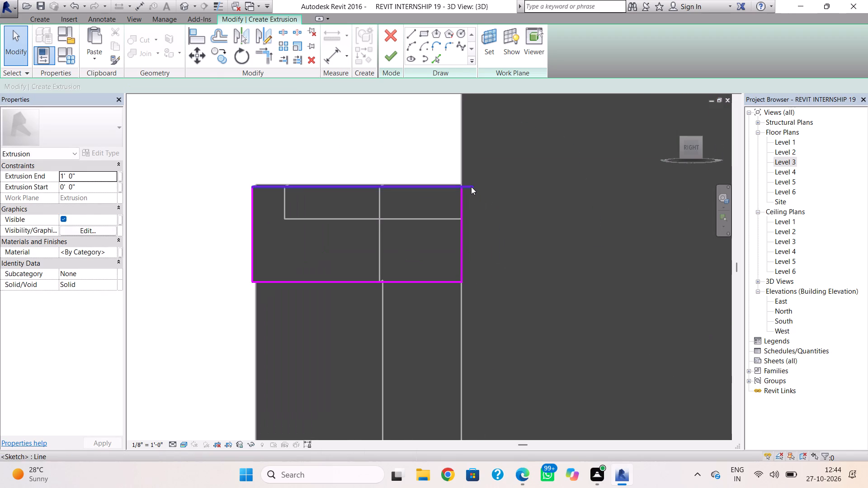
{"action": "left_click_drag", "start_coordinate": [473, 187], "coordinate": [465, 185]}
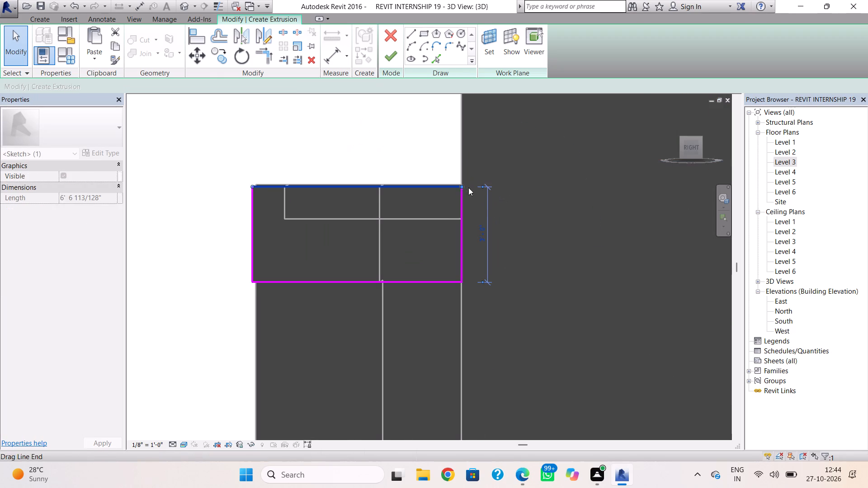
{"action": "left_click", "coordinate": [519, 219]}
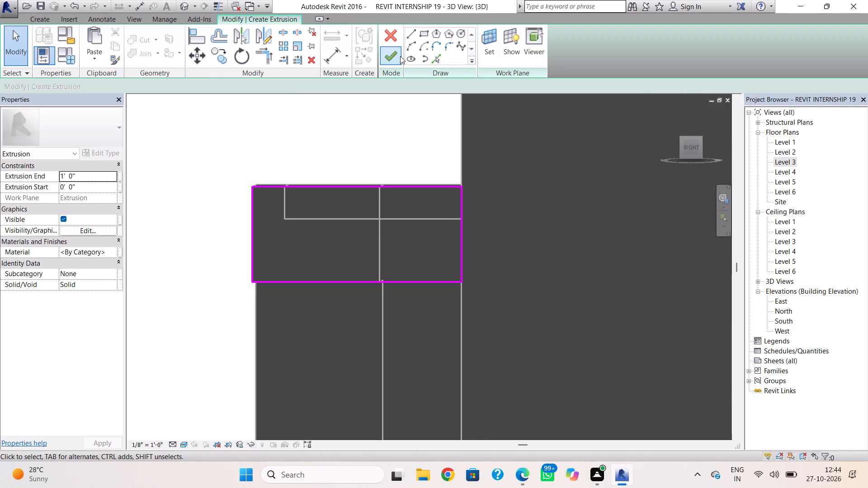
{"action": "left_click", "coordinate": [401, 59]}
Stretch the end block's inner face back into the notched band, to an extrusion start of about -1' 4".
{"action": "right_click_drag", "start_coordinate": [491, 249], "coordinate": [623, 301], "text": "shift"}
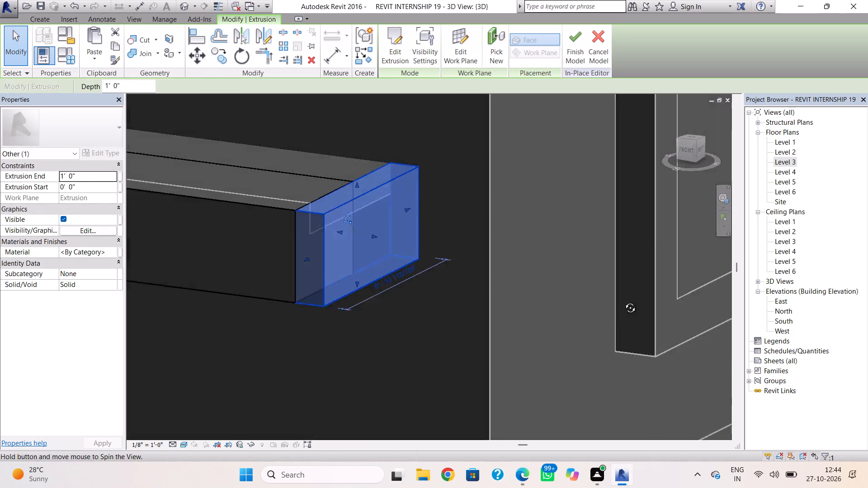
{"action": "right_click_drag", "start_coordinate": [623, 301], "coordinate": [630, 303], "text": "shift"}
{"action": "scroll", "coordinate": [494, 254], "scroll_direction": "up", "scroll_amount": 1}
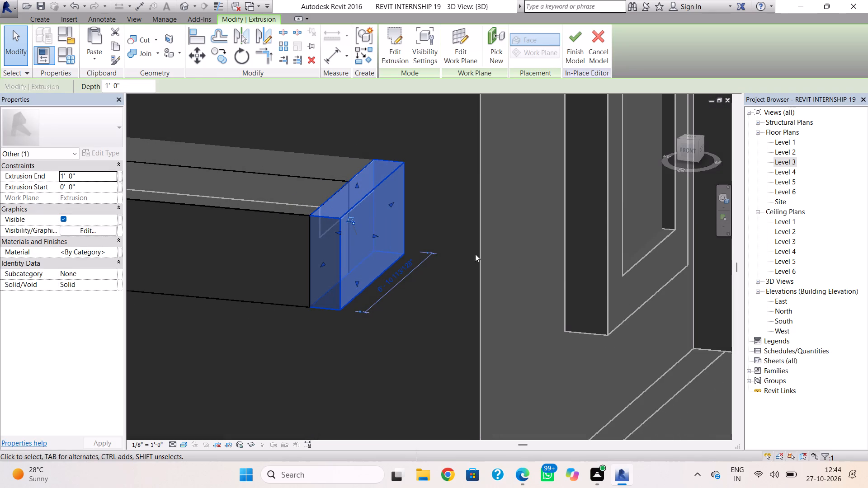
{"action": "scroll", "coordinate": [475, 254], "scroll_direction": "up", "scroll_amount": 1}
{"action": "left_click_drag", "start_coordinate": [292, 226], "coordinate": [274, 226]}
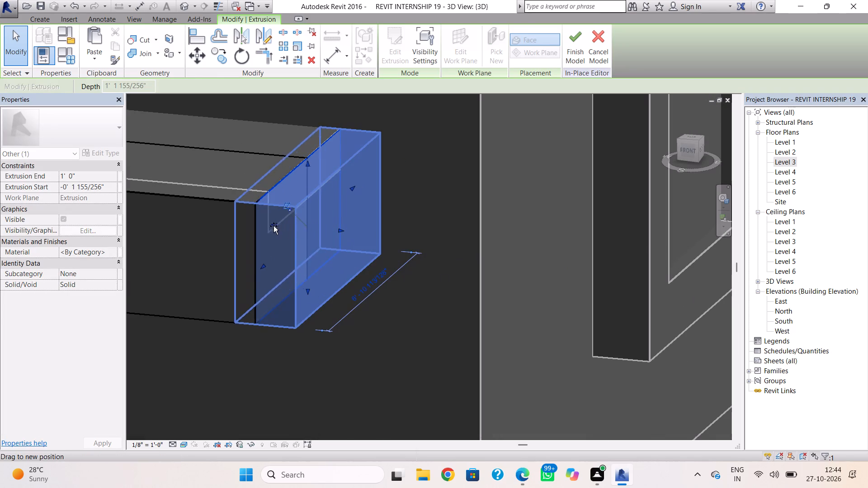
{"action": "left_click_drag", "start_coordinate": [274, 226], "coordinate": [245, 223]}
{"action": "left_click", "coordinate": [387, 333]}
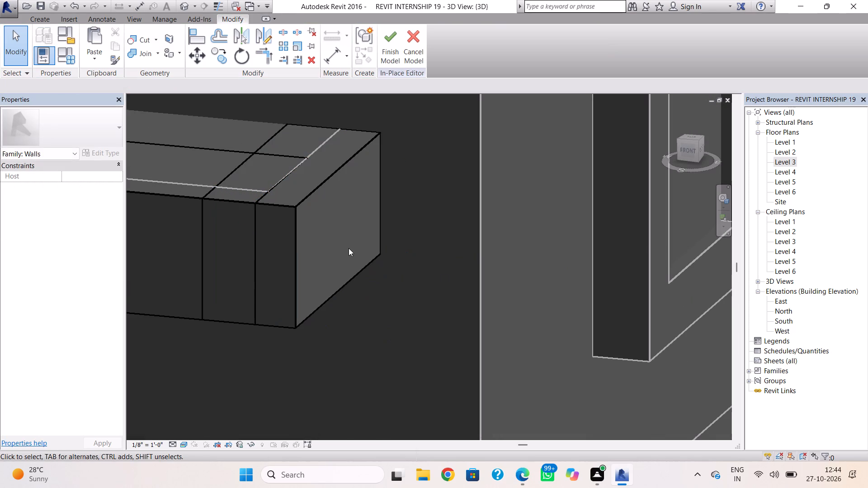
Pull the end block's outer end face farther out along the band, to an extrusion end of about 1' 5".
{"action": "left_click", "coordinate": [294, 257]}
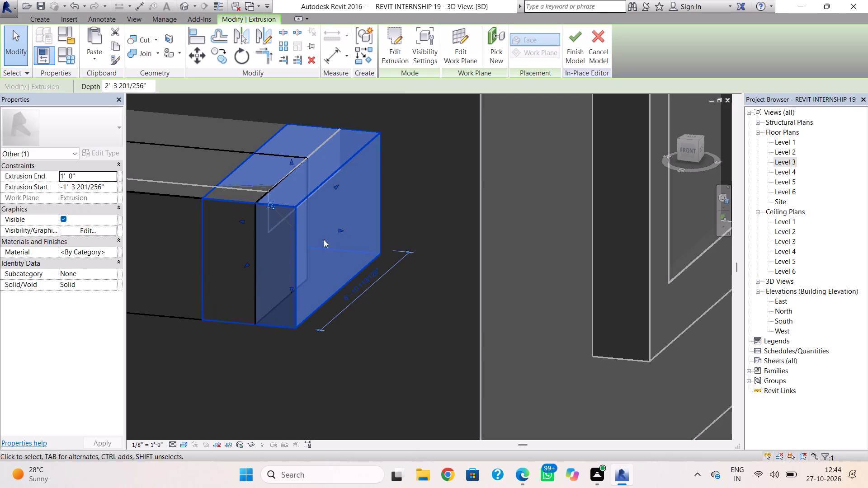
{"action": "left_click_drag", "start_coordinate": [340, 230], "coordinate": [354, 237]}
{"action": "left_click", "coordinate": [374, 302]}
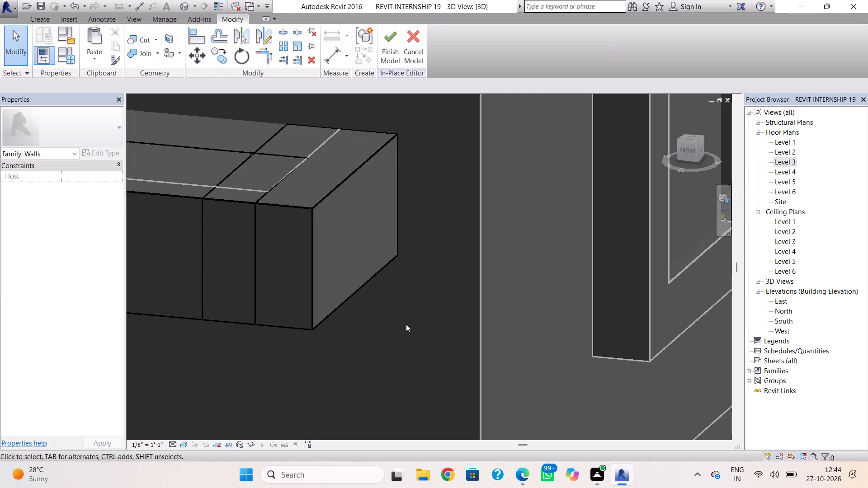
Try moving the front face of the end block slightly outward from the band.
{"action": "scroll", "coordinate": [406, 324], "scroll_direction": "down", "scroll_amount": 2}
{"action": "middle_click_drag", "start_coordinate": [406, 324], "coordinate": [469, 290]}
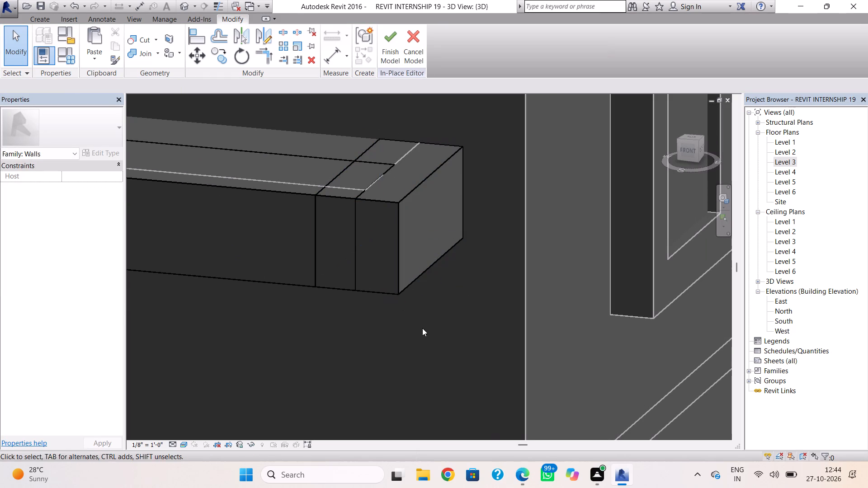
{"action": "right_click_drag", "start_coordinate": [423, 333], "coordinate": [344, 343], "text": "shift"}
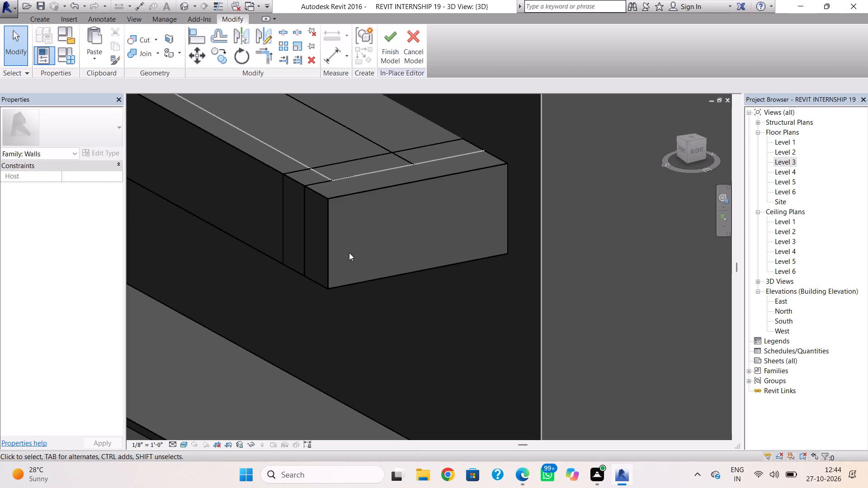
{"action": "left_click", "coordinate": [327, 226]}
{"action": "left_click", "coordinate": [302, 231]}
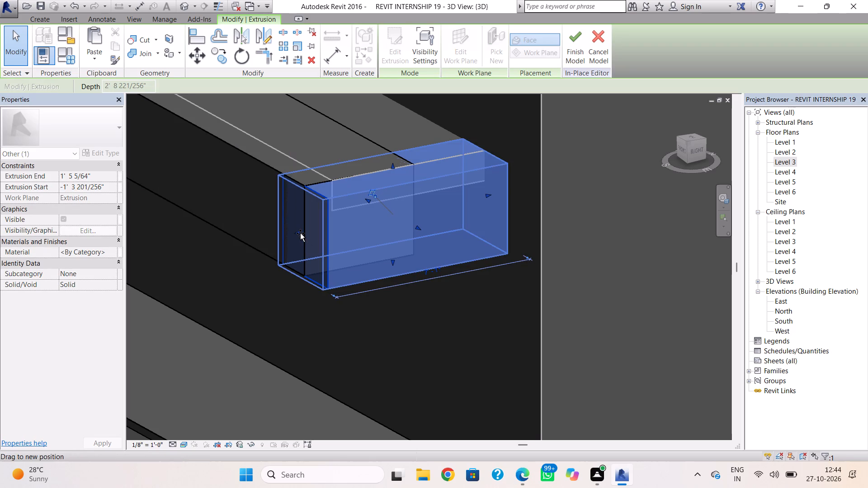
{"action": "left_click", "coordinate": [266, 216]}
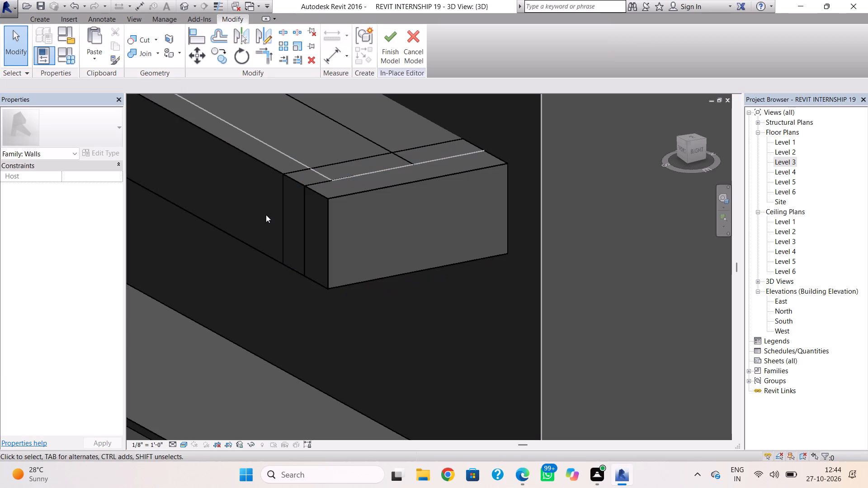
Pull the front face of the notched extrusion back toward the building, to an extrusion end of about 0' 6 3/8".
{"action": "left_click", "coordinate": [274, 166]}
{"action": "scroll", "coordinate": [174, 181], "scroll_direction": "down", "scroll_amount": 2}
{"action": "middle_click_drag", "start_coordinate": [210, 221], "coordinate": [221, 235]}
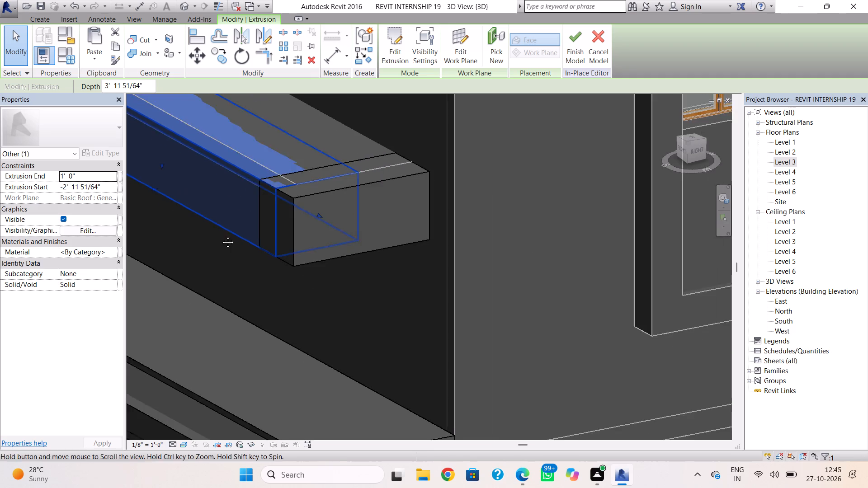
{"action": "middle_click_drag", "start_coordinate": [221, 235], "coordinate": [294, 309]}
{"action": "scroll", "coordinate": [272, 280], "scroll_direction": "down", "scroll_amount": 3}
{"action": "middle_click_drag", "start_coordinate": [272, 280], "coordinate": [370, 295]}
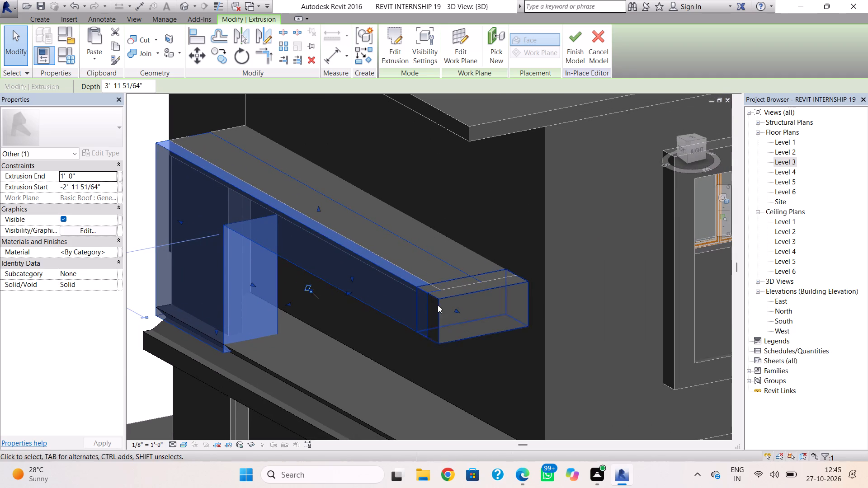
{"action": "left_click_drag", "start_coordinate": [289, 304], "coordinate": [300, 301]}
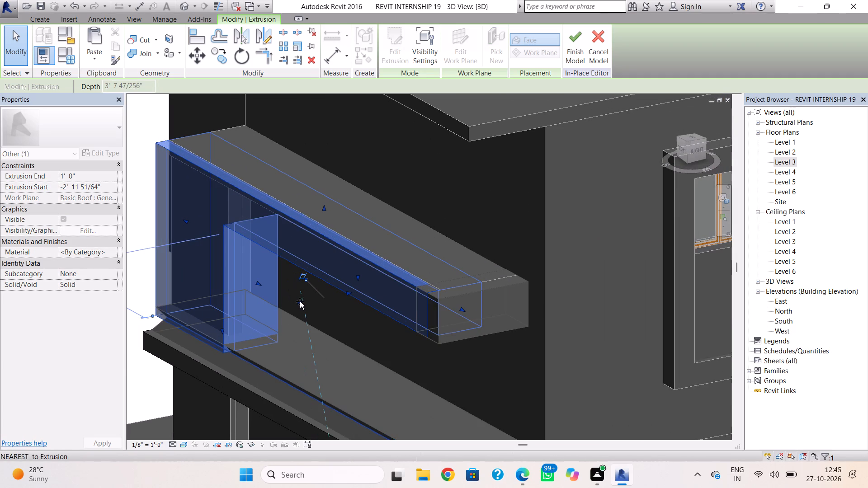
{"action": "left_click_drag", "start_coordinate": [300, 301], "coordinate": [298, 303]}
{"action": "left_click", "coordinate": [301, 333]}
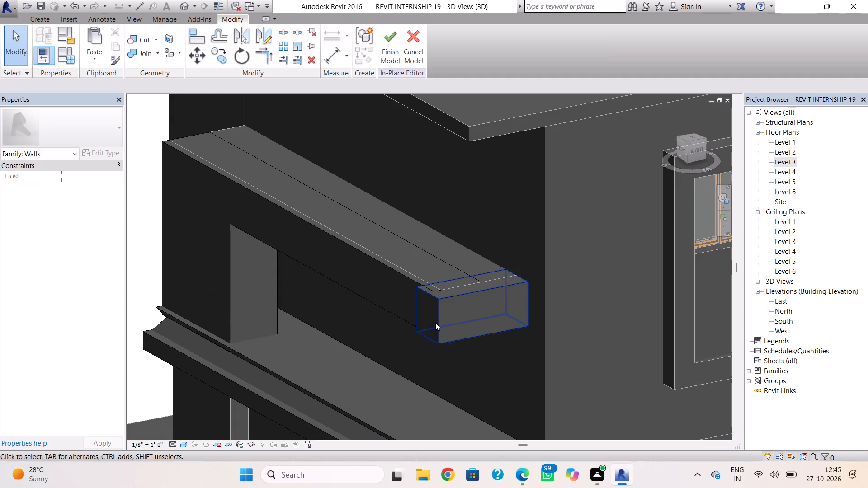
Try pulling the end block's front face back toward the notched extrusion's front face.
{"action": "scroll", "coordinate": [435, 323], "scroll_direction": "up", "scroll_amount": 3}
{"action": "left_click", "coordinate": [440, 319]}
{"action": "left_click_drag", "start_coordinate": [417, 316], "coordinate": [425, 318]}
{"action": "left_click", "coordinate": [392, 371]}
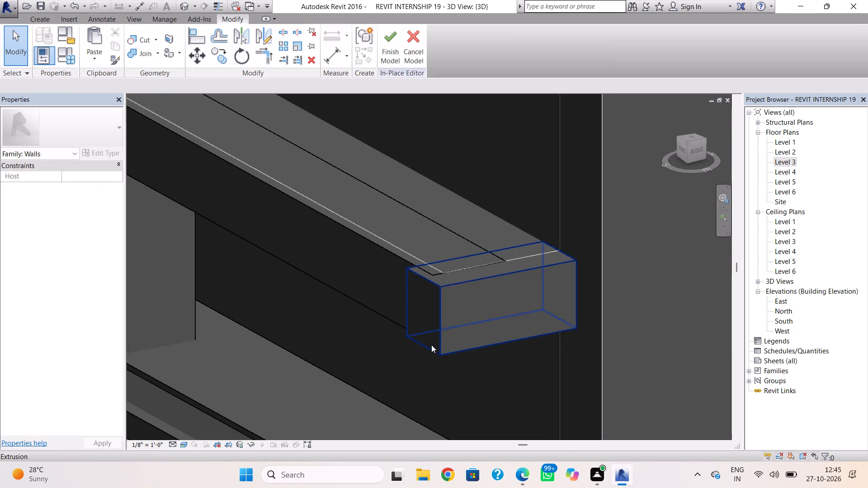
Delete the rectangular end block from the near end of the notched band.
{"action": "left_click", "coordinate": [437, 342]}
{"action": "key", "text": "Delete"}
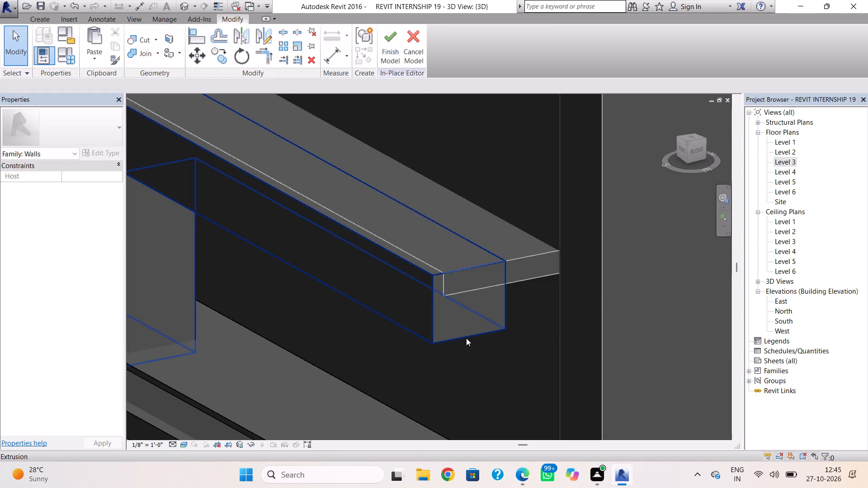
Extend the near end of the notched extrusion's upper band slightly outward, past the edge of the slab behind it.
{"action": "left_click", "coordinate": [461, 337]}
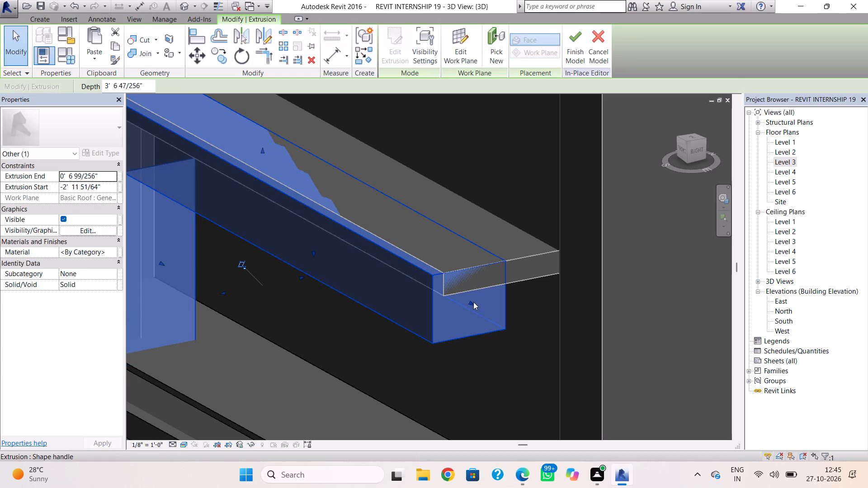
{"action": "left_click_drag", "start_coordinate": [471, 298], "coordinate": [474, 304]}
{"action": "left_click", "coordinate": [525, 330]}
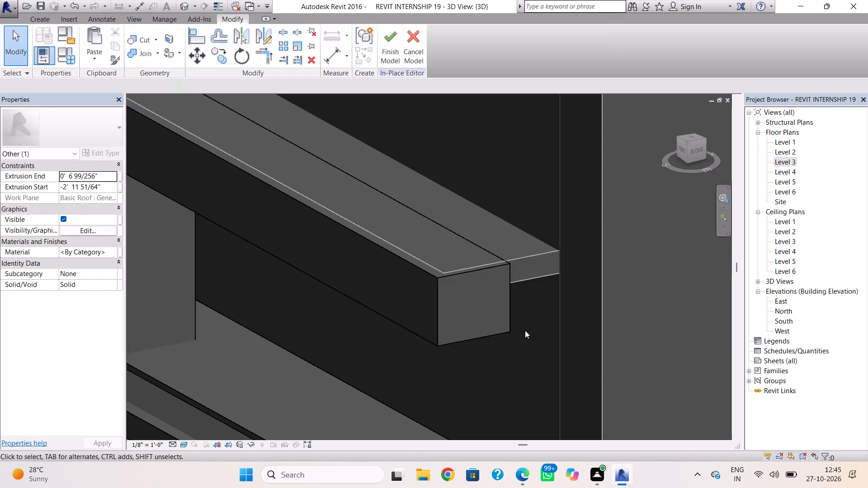
Finish the in-place wall model of the notched band.
{"action": "scroll", "coordinate": [524, 332], "scroll_direction": "down", "scroll_amount": 3}
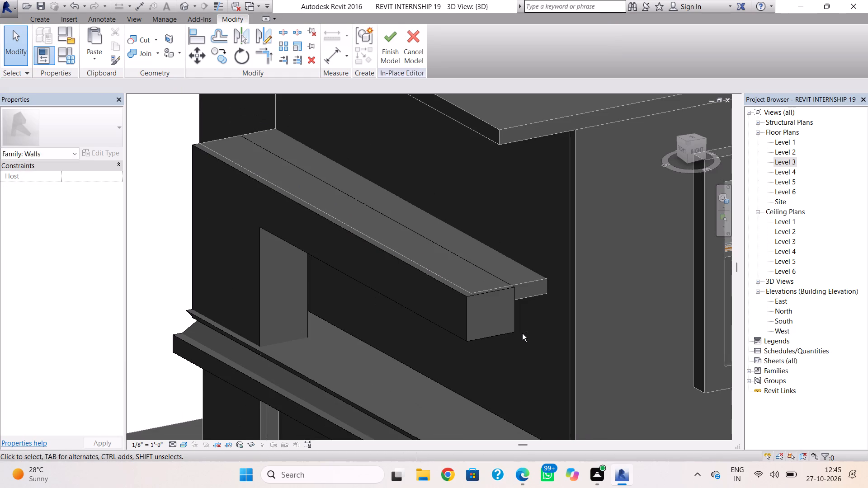
{"action": "right_click_drag", "start_coordinate": [522, 334], "coordinate": [465, 303], "text": "shift"}
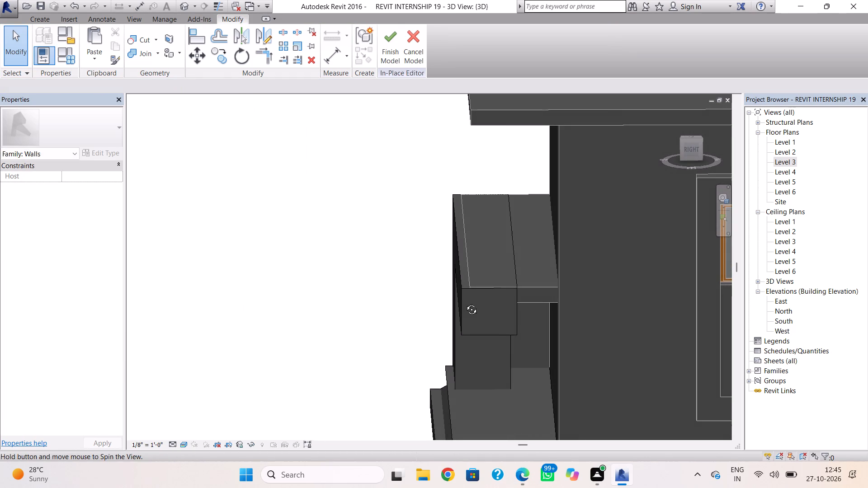
{"action": "right_click_drag", "start_coordinate": [465, 303], "coordinate": [472, 284], "text": "shift"}
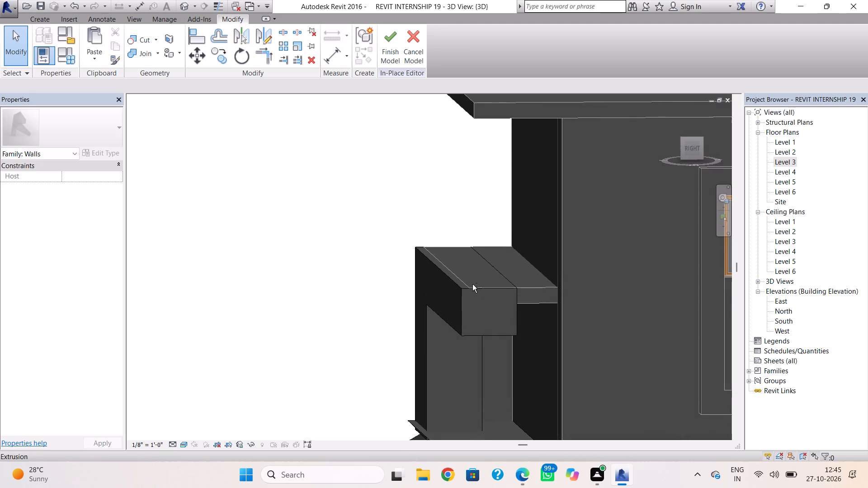
{"action": "left_click", "coordinate": [518, 336], "text": "shift"}
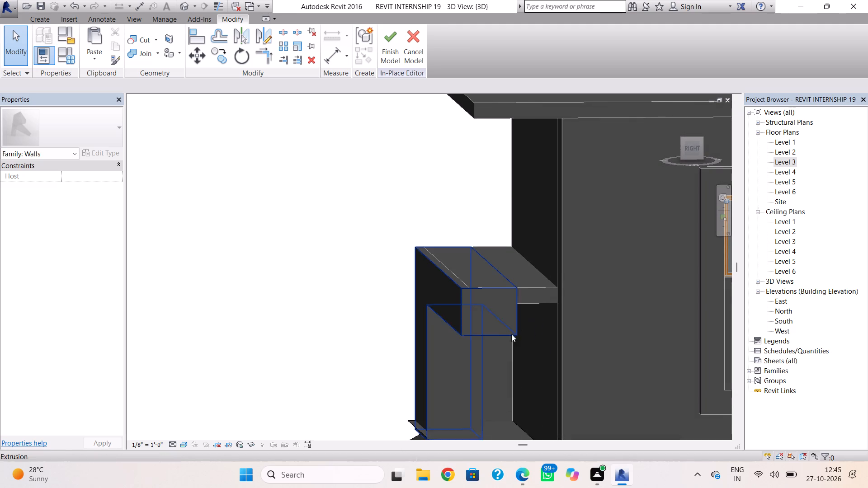
{"action": "left_click", "coordinate": [475, 336]}
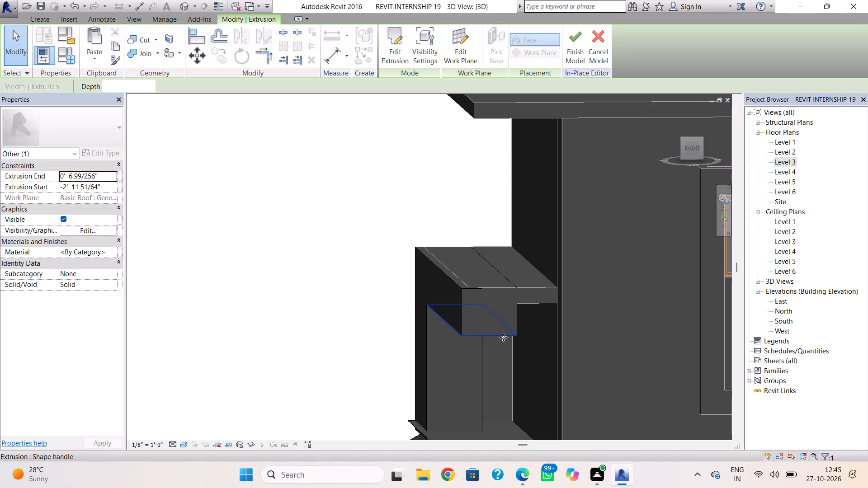
{"action": "key", "text": "Escape"}
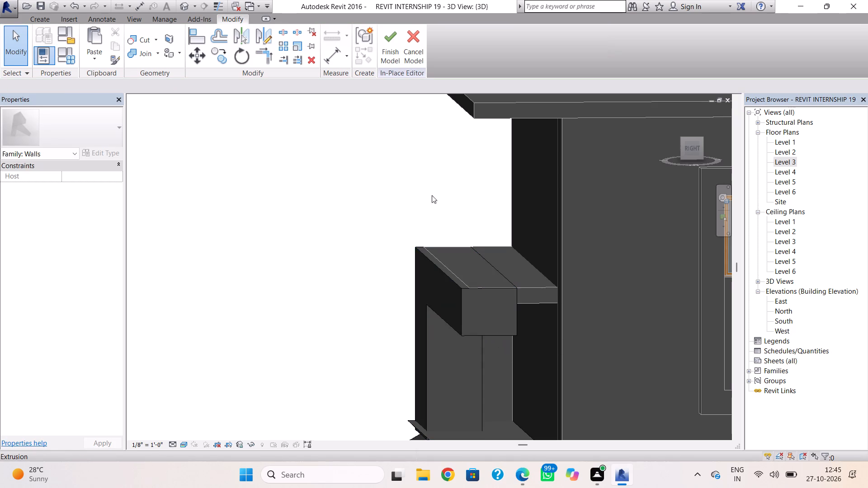
{"action": "left_click", "coordinate": [397, 39]}
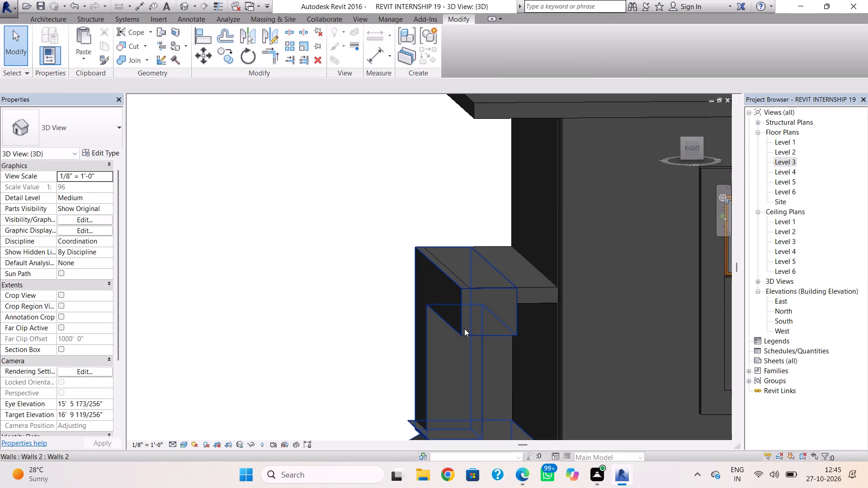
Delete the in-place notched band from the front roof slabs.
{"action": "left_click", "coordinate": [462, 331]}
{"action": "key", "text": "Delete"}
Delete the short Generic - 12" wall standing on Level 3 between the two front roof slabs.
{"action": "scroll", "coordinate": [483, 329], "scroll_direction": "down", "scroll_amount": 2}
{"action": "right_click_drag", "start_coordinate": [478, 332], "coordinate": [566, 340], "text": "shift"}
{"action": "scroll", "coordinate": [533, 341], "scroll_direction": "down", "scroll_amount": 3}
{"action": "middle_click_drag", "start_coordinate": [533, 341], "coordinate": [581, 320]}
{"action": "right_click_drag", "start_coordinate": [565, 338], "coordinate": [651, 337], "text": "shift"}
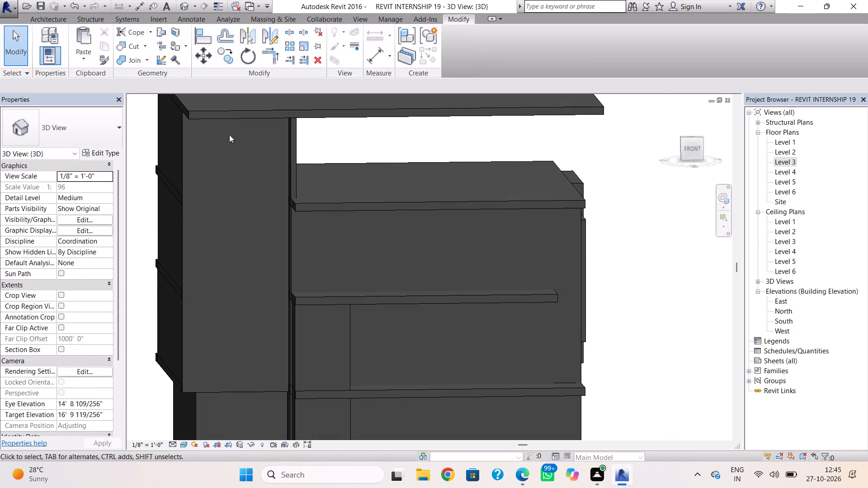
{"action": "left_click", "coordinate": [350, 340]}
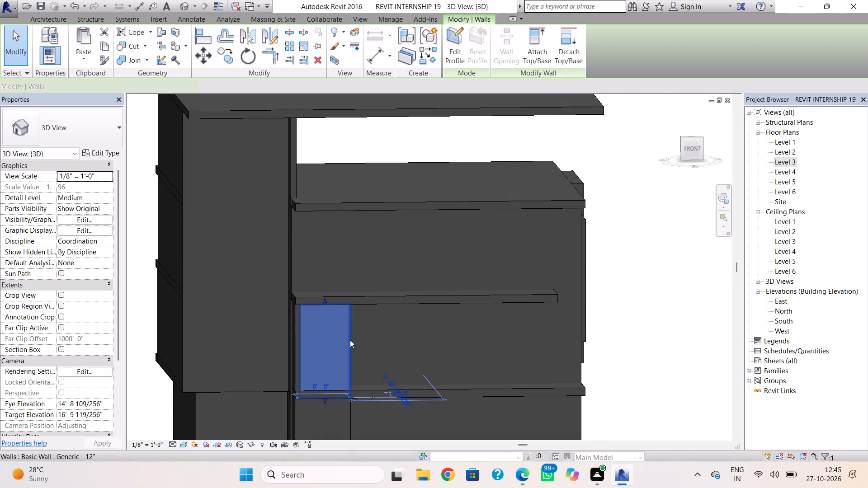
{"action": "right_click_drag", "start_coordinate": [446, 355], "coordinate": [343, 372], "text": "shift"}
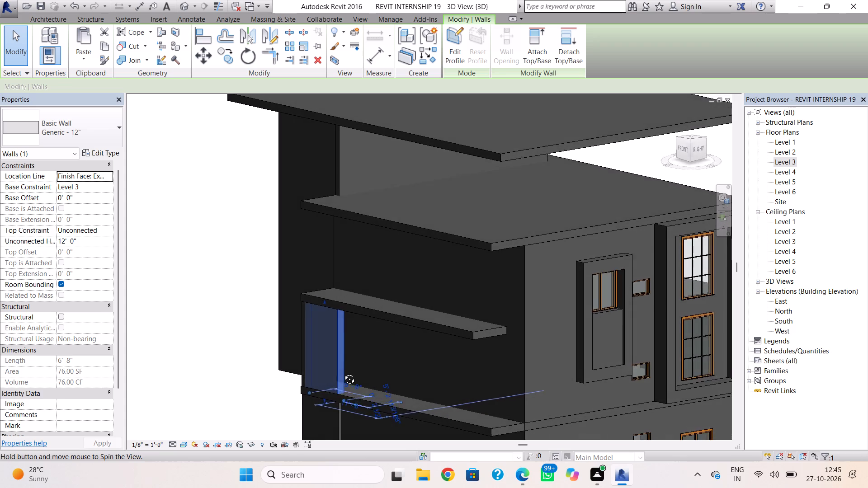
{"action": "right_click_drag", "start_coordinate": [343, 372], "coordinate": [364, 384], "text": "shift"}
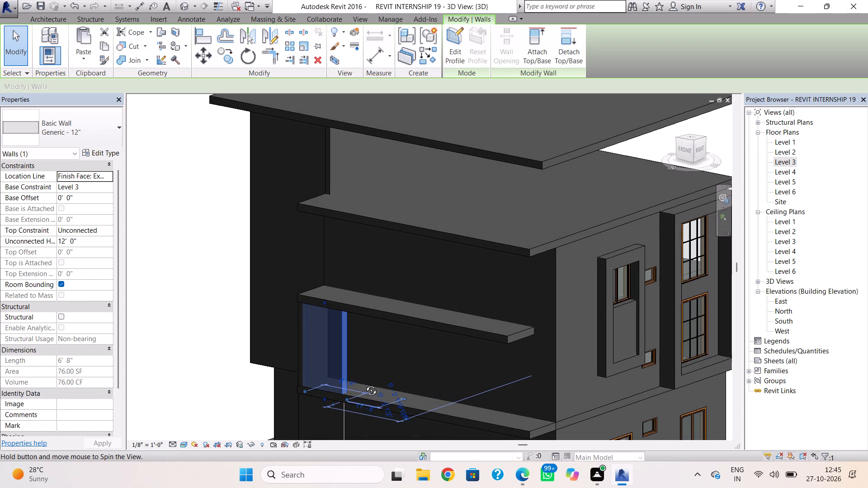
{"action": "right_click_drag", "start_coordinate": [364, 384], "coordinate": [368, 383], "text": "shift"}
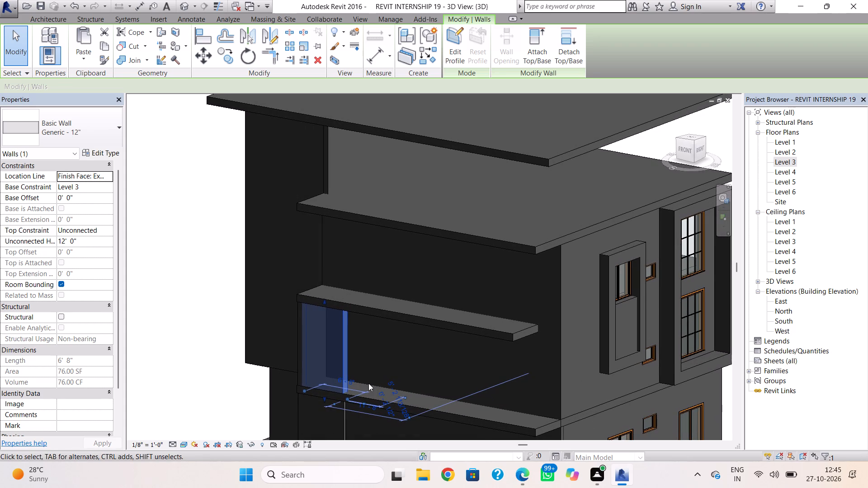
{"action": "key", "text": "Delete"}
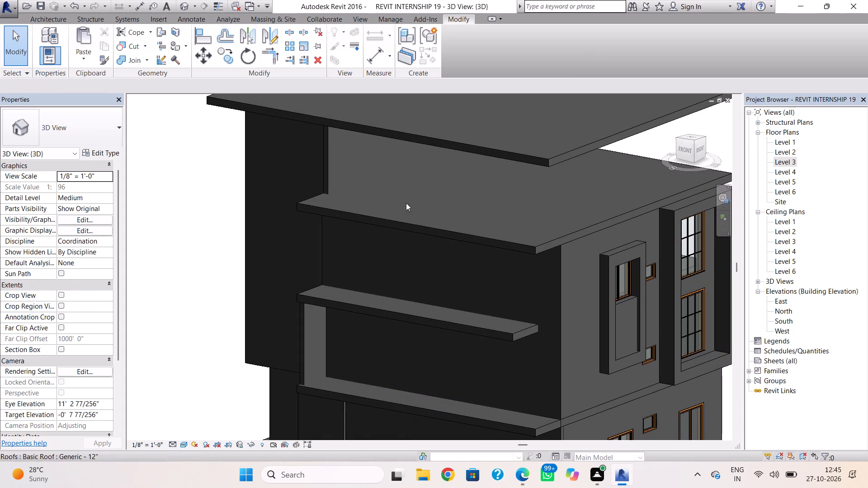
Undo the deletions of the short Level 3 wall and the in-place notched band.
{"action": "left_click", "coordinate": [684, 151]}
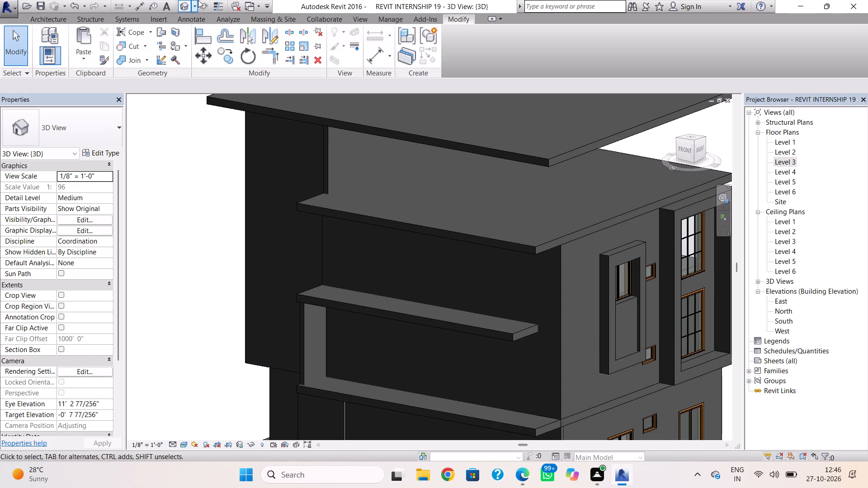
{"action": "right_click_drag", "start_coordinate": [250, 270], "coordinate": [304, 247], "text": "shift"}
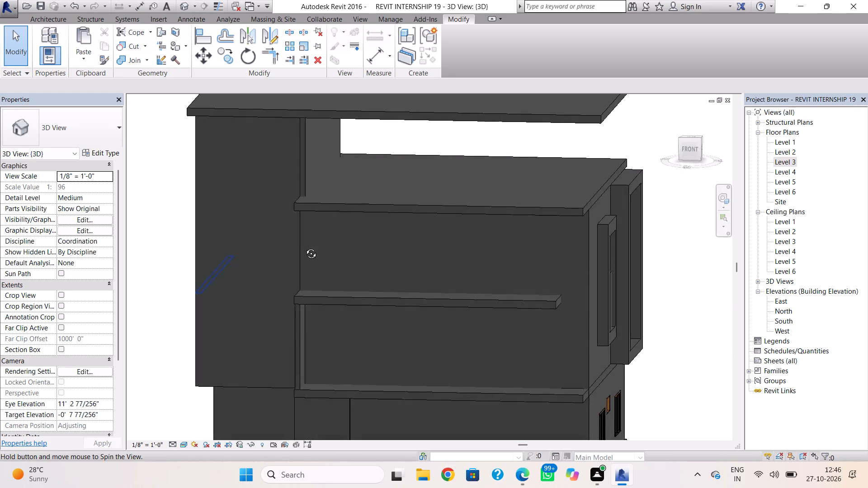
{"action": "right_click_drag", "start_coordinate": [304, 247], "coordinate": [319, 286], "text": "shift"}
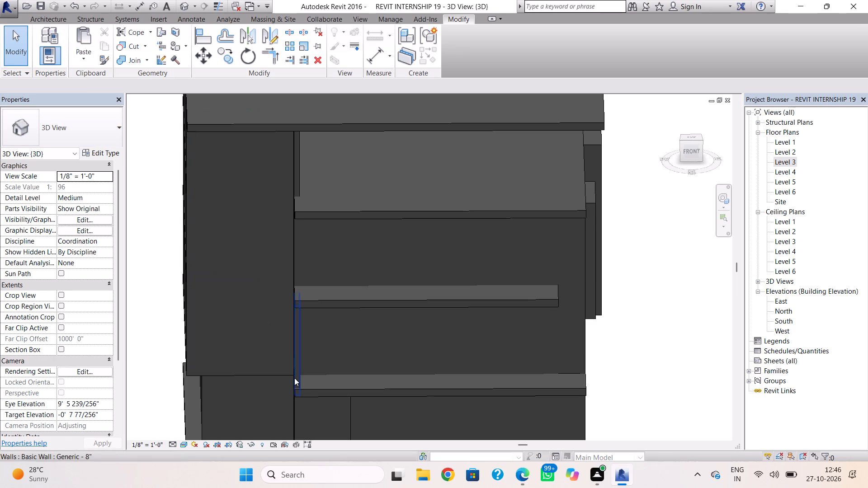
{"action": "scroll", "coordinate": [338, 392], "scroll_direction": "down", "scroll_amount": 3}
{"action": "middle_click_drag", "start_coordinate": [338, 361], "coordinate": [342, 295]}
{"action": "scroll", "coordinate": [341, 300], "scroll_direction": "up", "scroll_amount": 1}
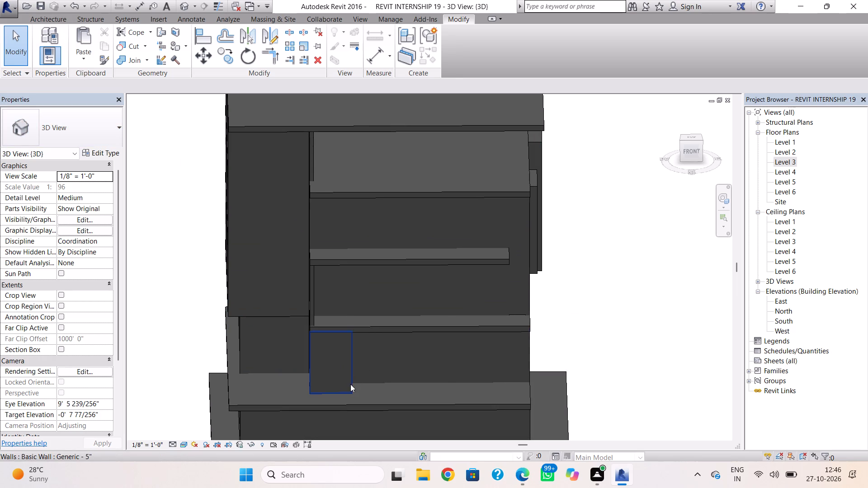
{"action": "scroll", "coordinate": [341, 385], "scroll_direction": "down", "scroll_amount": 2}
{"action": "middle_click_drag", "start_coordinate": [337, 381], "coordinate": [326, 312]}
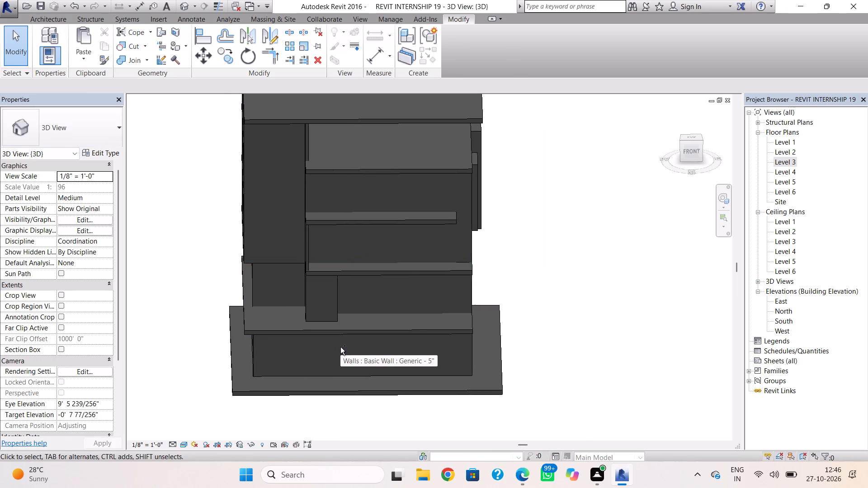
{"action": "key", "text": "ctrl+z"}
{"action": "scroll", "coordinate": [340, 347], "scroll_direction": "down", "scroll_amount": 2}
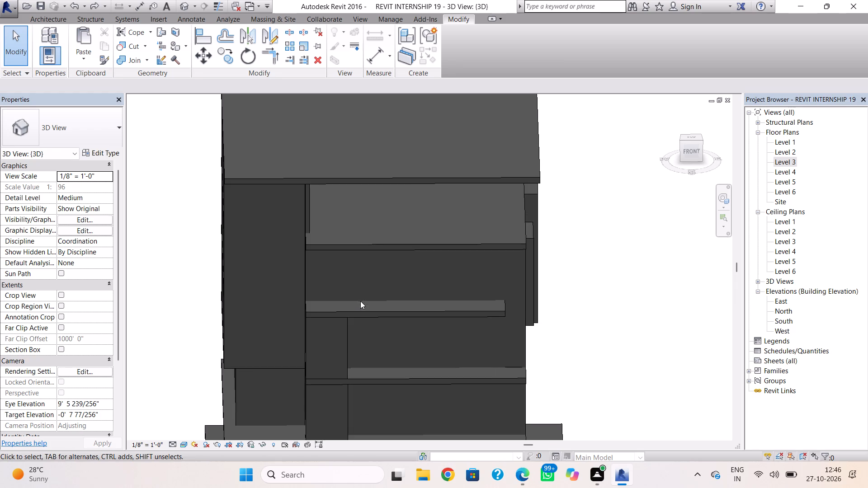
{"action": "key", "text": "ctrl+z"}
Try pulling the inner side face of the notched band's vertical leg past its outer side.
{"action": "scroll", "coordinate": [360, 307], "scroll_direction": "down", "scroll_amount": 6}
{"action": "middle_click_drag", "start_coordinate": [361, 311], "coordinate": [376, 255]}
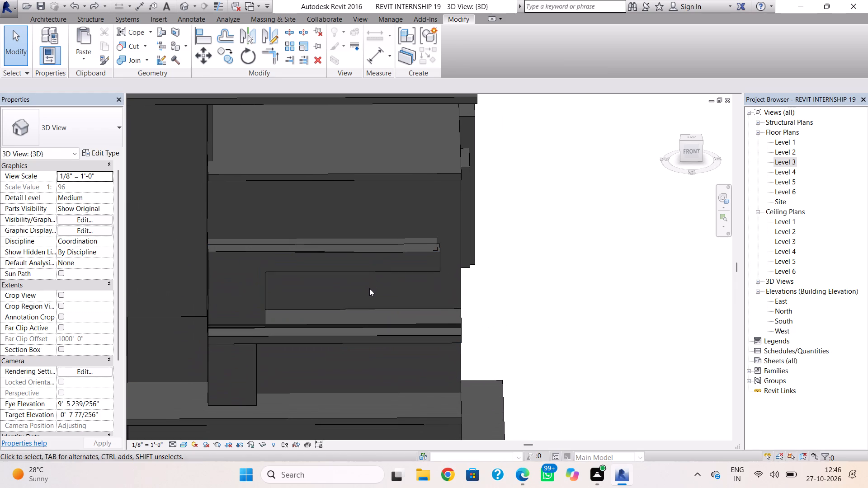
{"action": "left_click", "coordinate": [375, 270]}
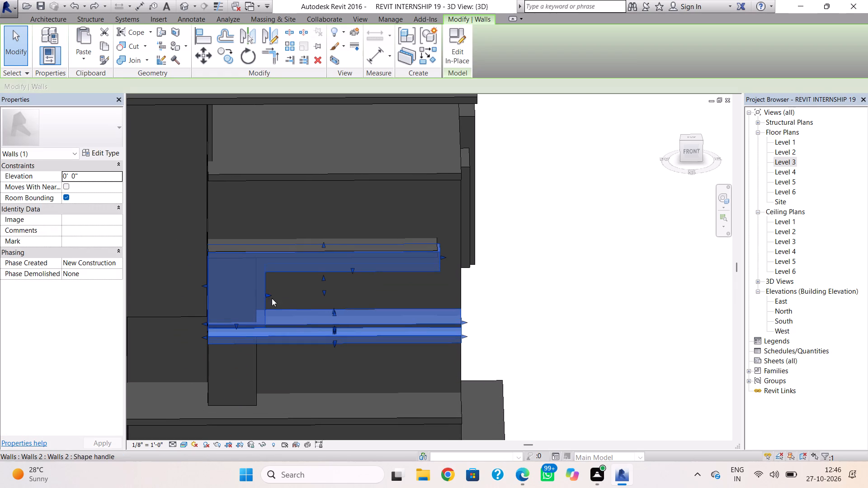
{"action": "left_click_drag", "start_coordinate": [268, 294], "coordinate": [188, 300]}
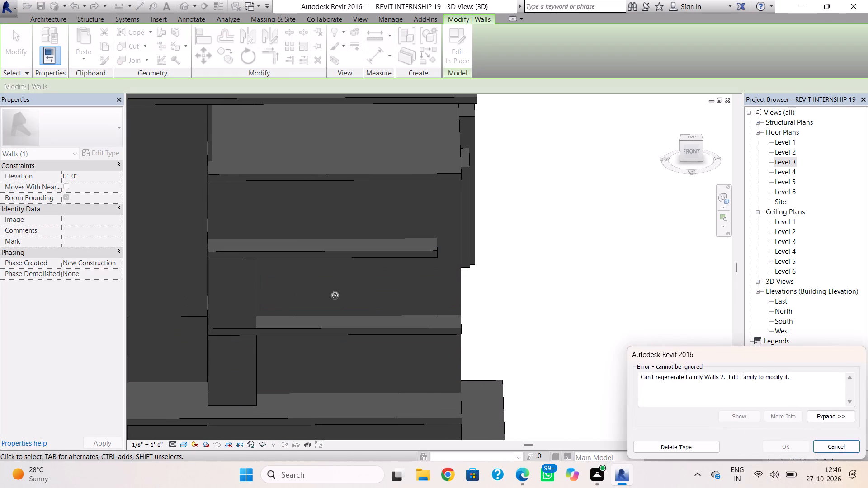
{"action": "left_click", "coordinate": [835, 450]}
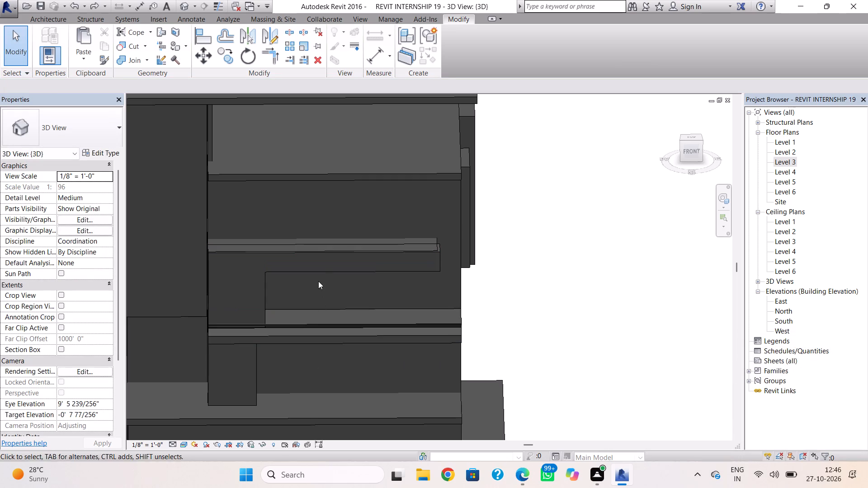
Delete the whole in-place notched band from the front roof slabs.
{"action": "left_click", "coordinate": [320, 268]}
{"action": "key", "text": "Delete"}
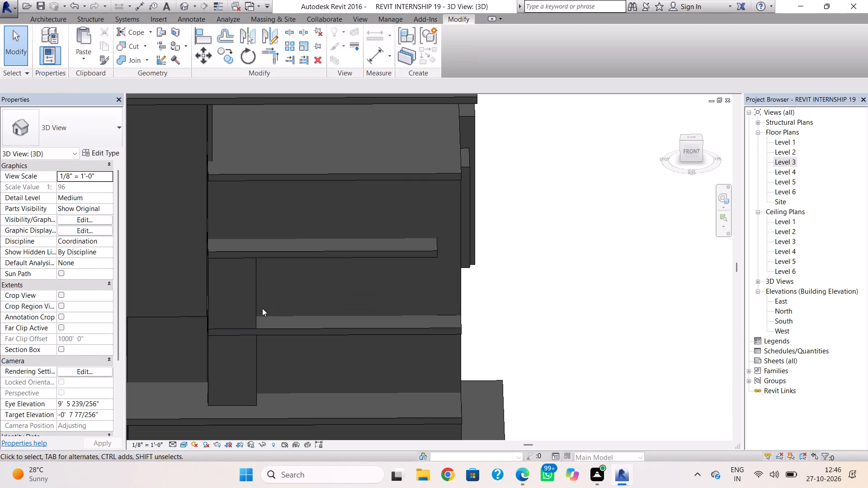
Start a new in-place model in the Walls category, accepting the suggested name.
{"action": "left_click", "coordinate": [51, 20]}
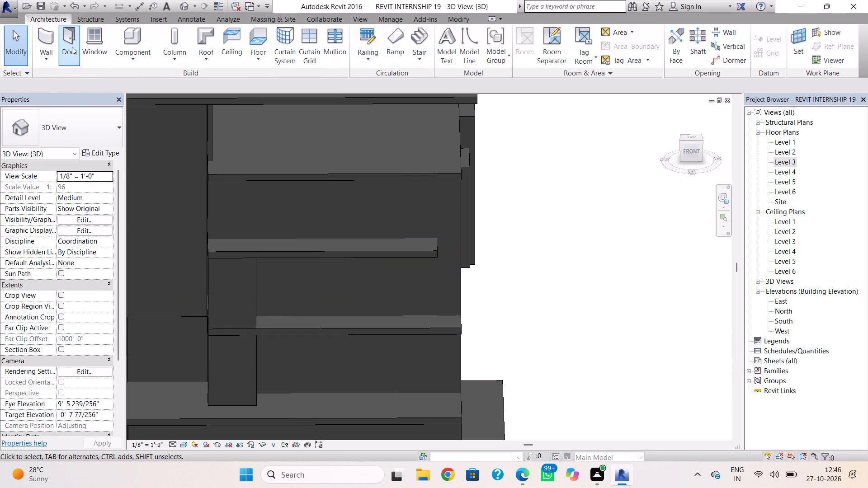
{"action": "left_click", "coordinate": [123, 59]}
{"action": "left_click", "coordinate": [150, 104]}
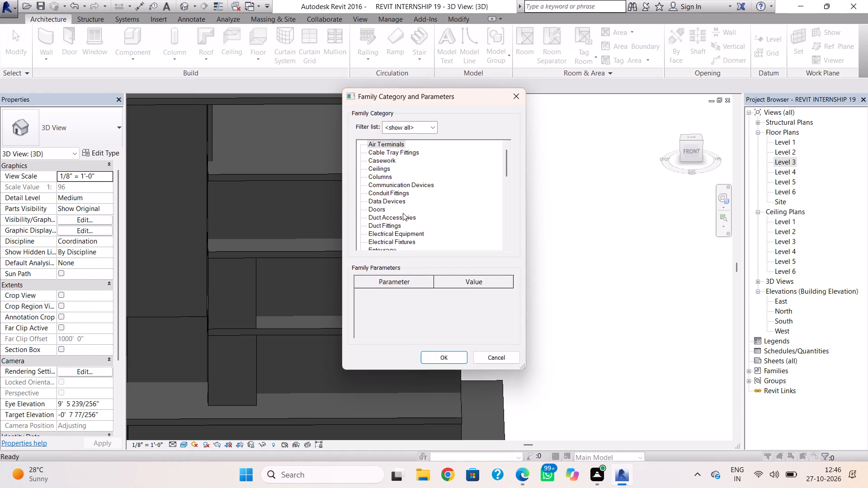
{"action": "left_click_drag", "start_coordinate": [508, 174], "coordinate": [513, 242]}
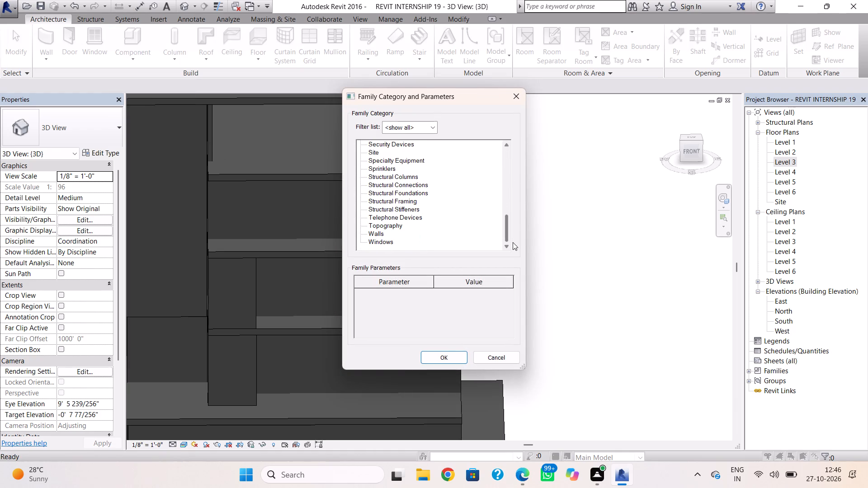
{"action": "left_click", "coordinate": [382, 234]}
{"action": "left_click", "coordinate": [447, 359]}
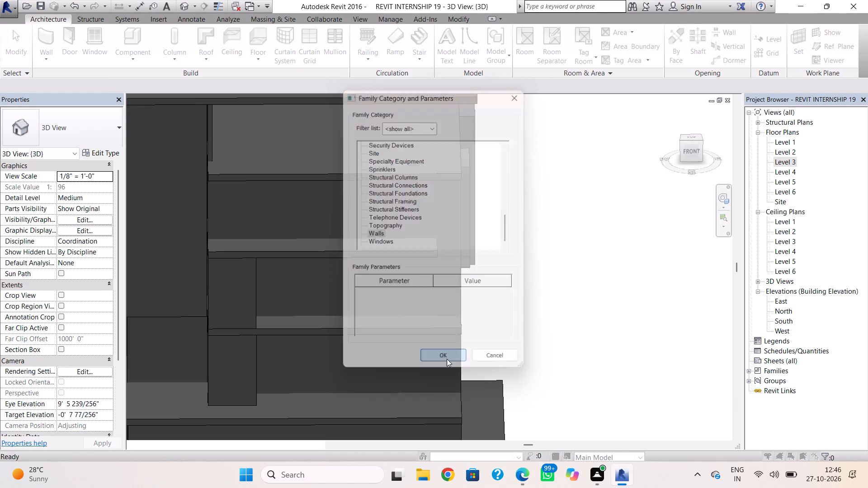
{"action": "left_click", "coordinate": [432, 256]}
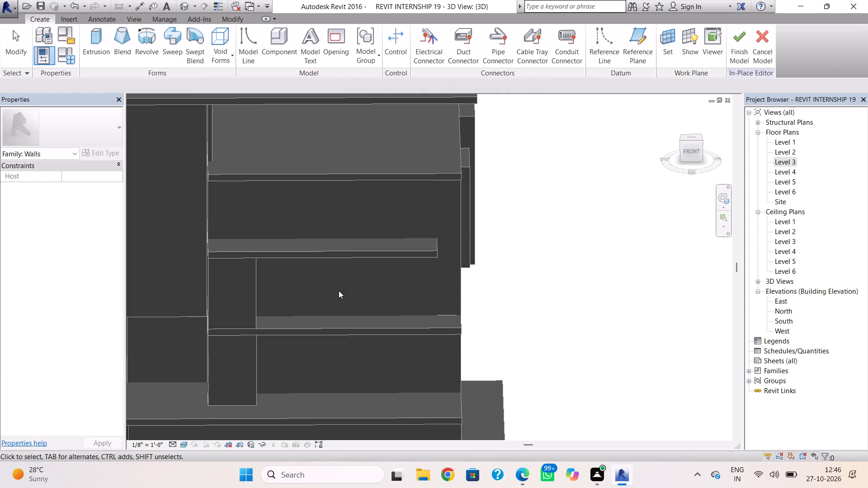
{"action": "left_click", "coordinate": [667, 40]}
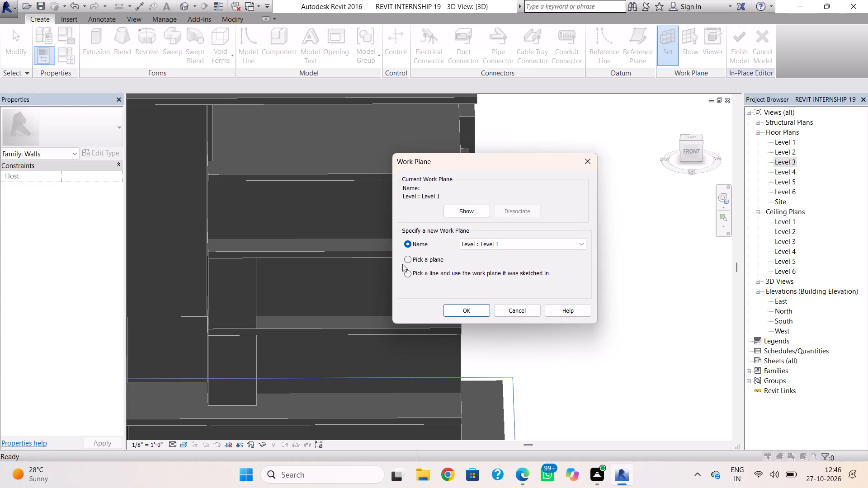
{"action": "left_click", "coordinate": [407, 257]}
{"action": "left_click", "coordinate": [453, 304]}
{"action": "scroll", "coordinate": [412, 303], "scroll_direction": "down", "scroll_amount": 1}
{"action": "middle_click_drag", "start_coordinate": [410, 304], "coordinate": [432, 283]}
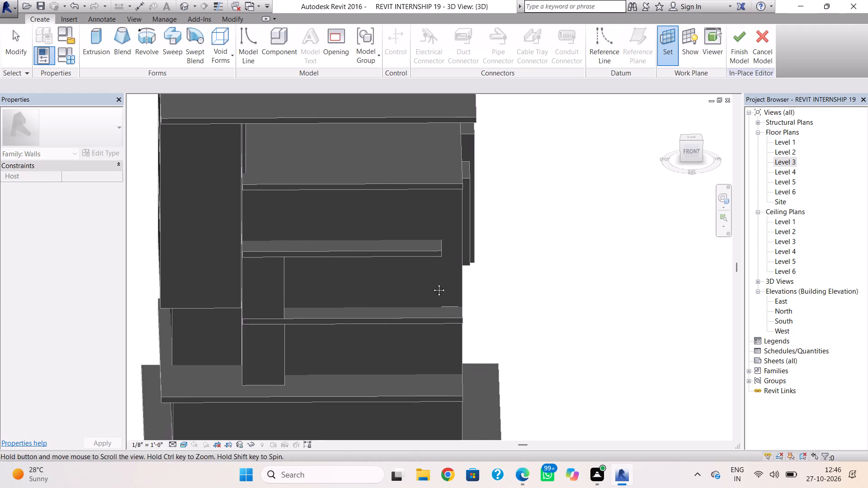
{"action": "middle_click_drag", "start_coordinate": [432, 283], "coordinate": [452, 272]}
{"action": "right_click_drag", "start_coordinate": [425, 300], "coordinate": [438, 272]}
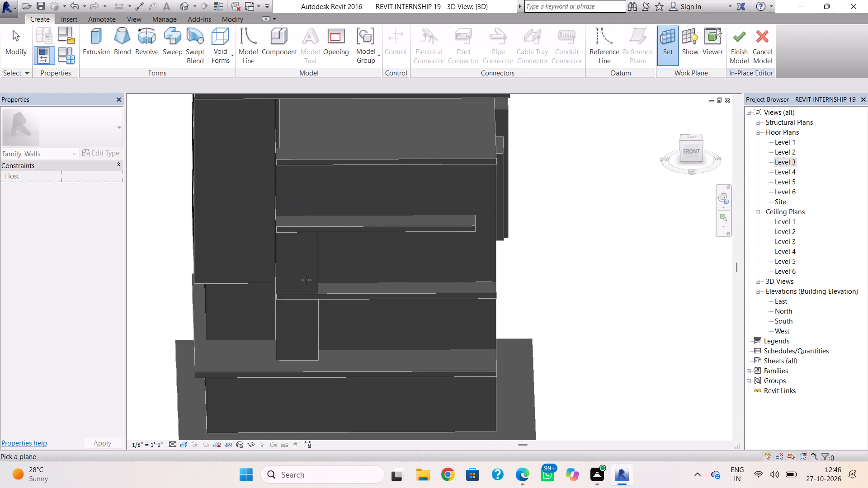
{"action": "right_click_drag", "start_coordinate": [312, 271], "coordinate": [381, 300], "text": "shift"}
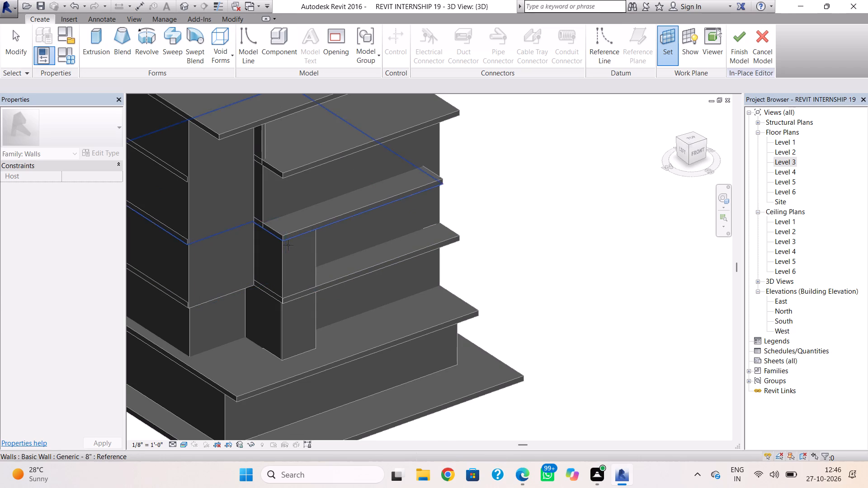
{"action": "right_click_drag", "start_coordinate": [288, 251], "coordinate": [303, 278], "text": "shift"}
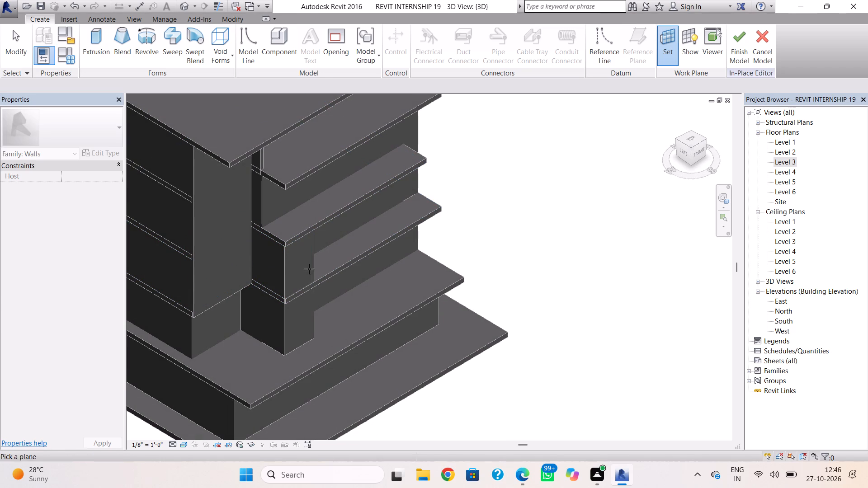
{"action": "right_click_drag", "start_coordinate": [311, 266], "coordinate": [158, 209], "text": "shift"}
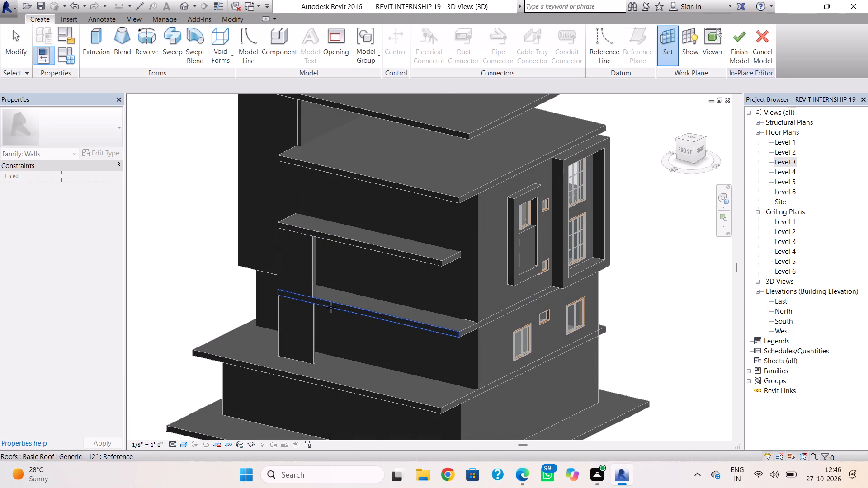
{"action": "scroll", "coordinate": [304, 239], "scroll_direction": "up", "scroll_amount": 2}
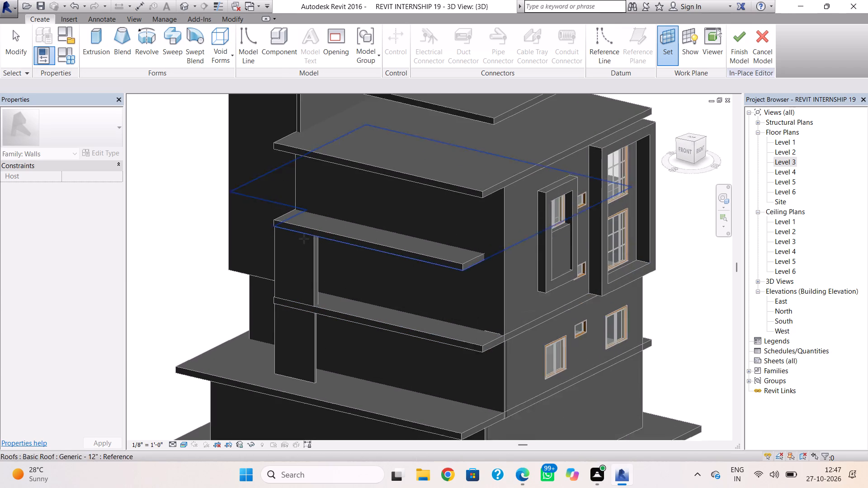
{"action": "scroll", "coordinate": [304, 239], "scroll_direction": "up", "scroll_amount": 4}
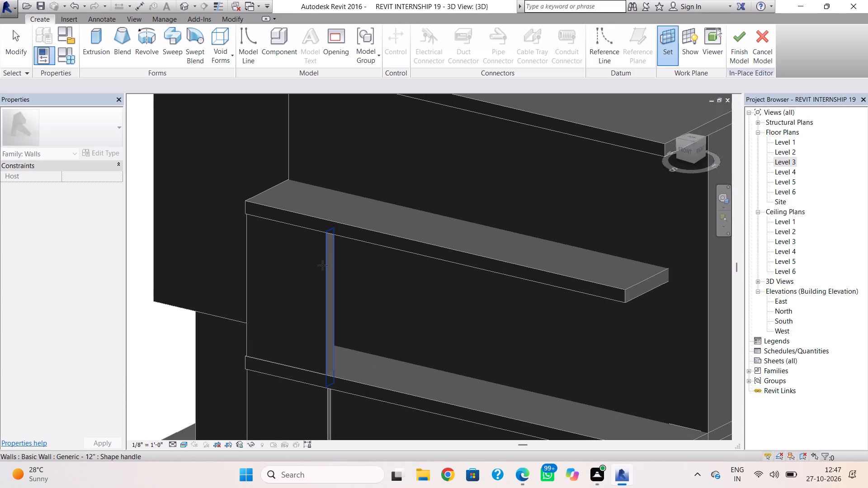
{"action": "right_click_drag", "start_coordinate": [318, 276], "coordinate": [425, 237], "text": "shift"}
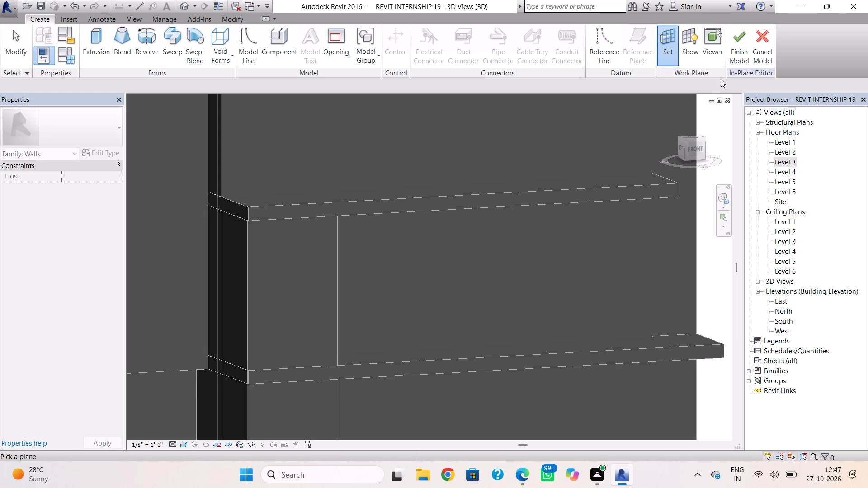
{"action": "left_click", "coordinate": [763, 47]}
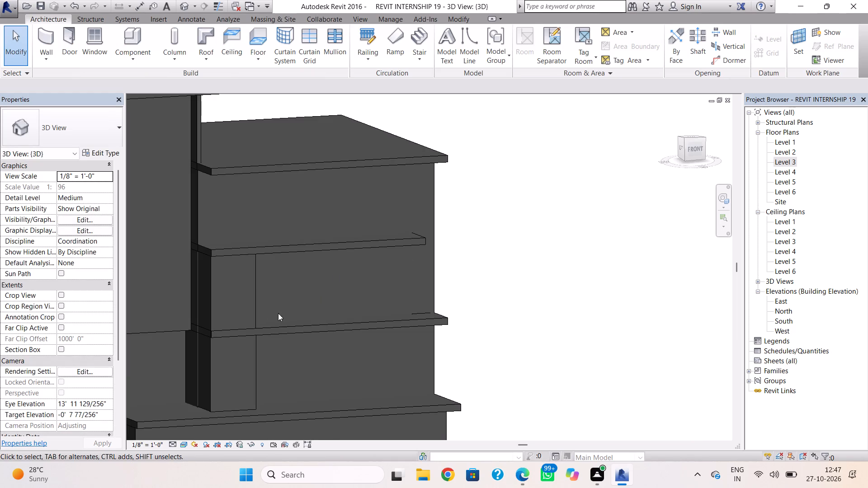
Delete the short Level 3 wall on the front, between the two projecting roof slabs.
{"action": "scroll", "coordinate": [249, 298], "scroll_direction": "down", "scroll_amount": 2}
{"action": "middle_click_drag", "start_coordinate": [318, 329], "coordinate": [420, 324]}
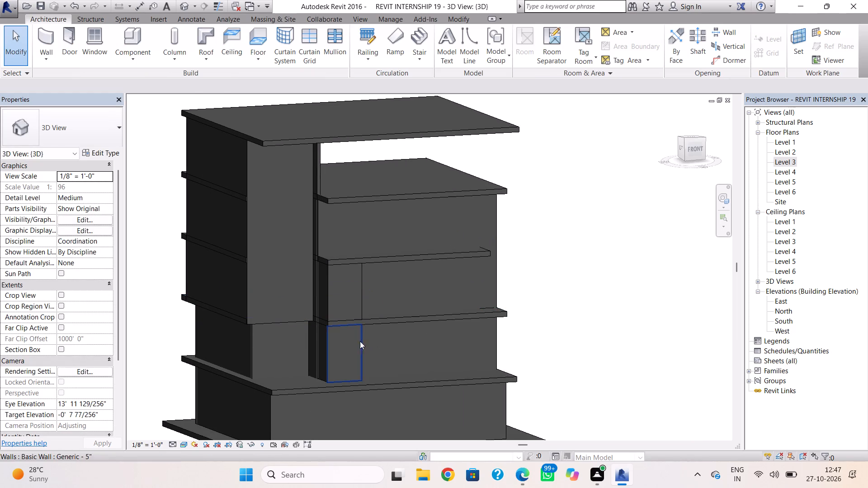
{"action": "middle_click_drag", "start_coordinate": [369, 389], "coordinate": [368, 351]}
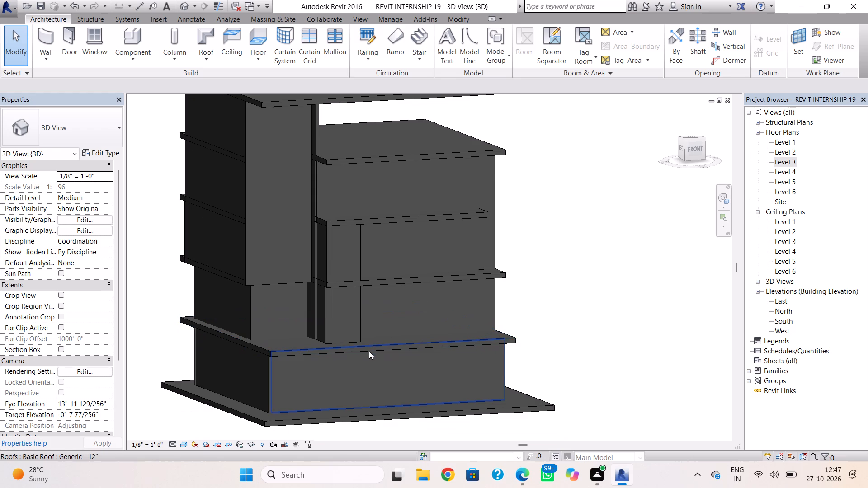
{"action": "left_click", "coordinate": [357, 266]}
{"action": "key", "text": "Delete"}
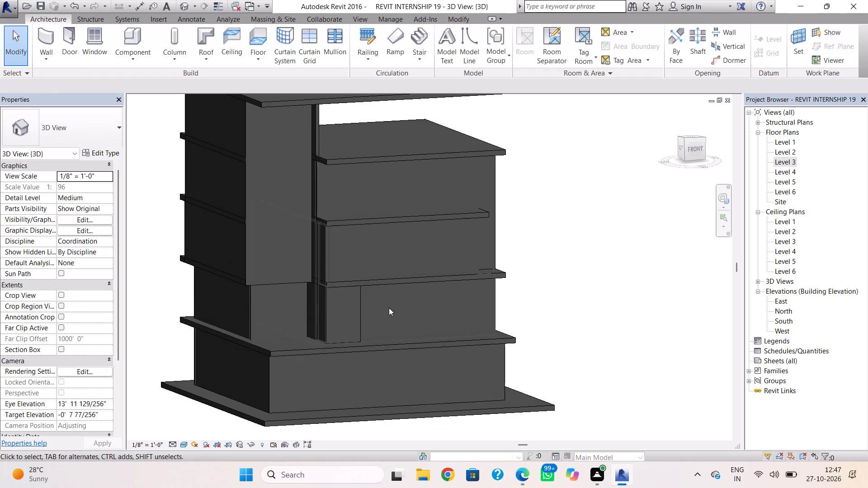
Start a new in-place model in the Walls category, accepting the suggested name.
{"action": "left_click", "coordinate": [129, 68]}
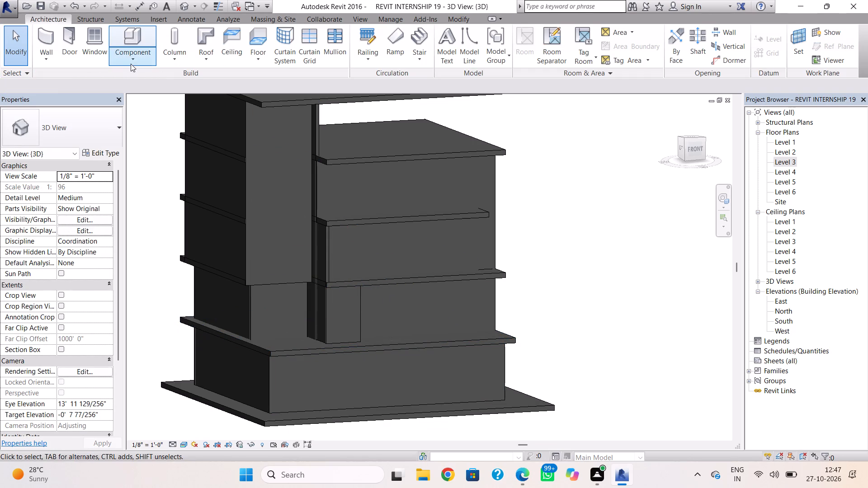
{"action": "left_click", "coordinate": [131, 61]}
{"action": "left_click", "coordinate": [145, 100]}
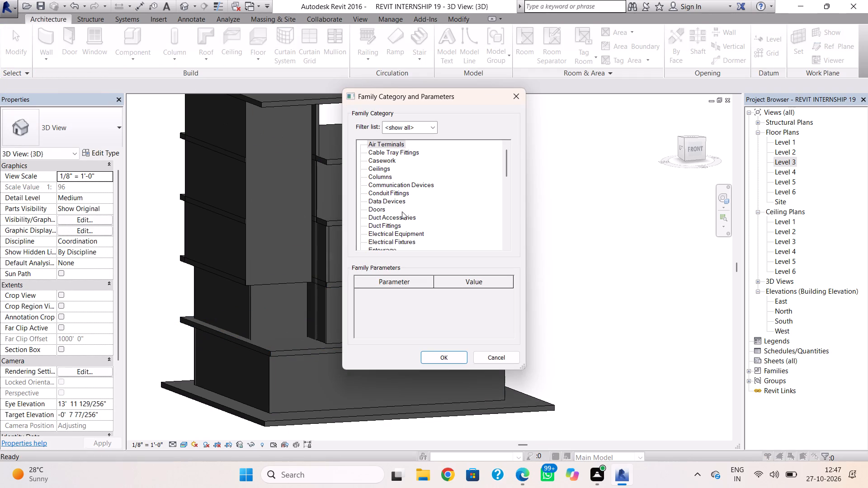
{"action": "scroll", "coordinate": [404, 213], "scroll_direction": "down", "scroll_amount": 17}
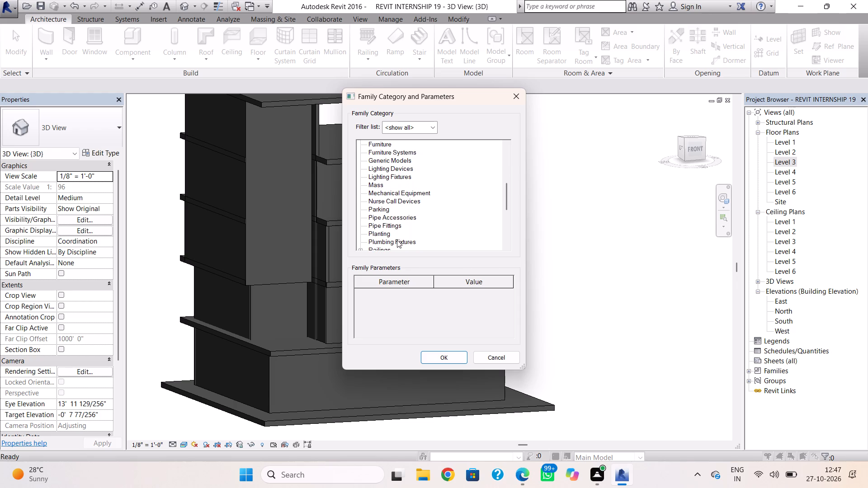
{"action": "scroll", "coordinate": [396, 241], "scroll_direction": "down", "scroll_amount": 15}
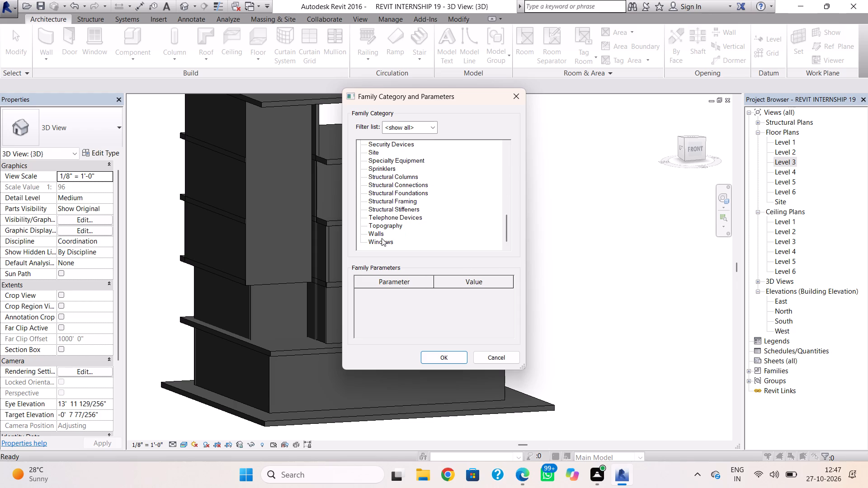
{"action": "left_click", "coordinate": [381, 234]}
{"action": "left_click", "coordinate": [434, 352]}
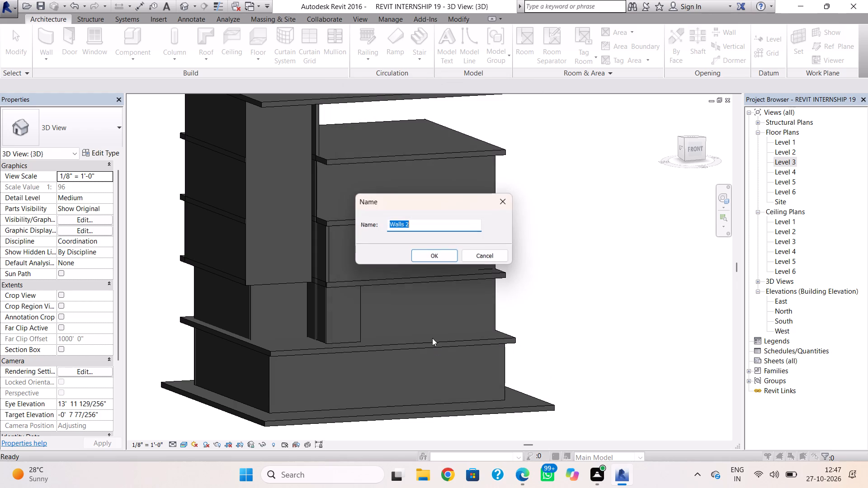
{"action": "left_click", "coordinate": [439, 253]}
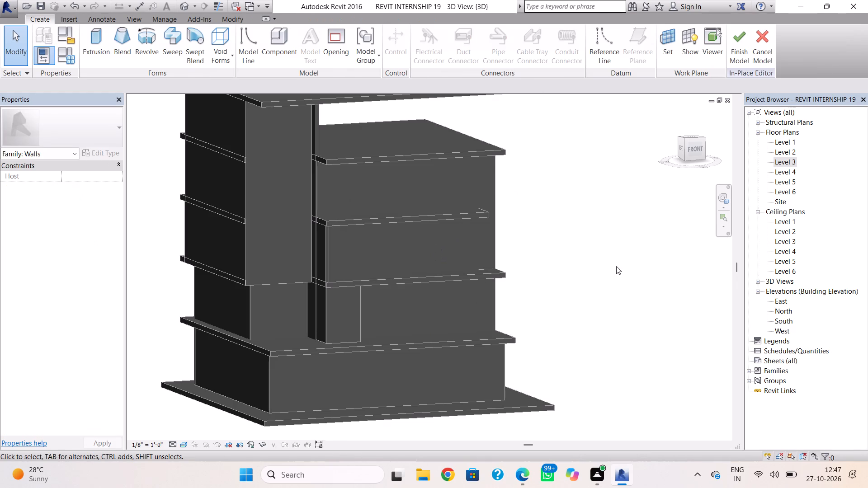
Set the work plane by picking the front end face of the Generic - 8" wall between the Level 3 and Level 4 slabs.
{"action": "left_click", "coordinate": [694, 155]}
{"action": "right_click_drag", "start_coordinate": [585, 299], "coordinate": [554, 285], "text": "shift"}
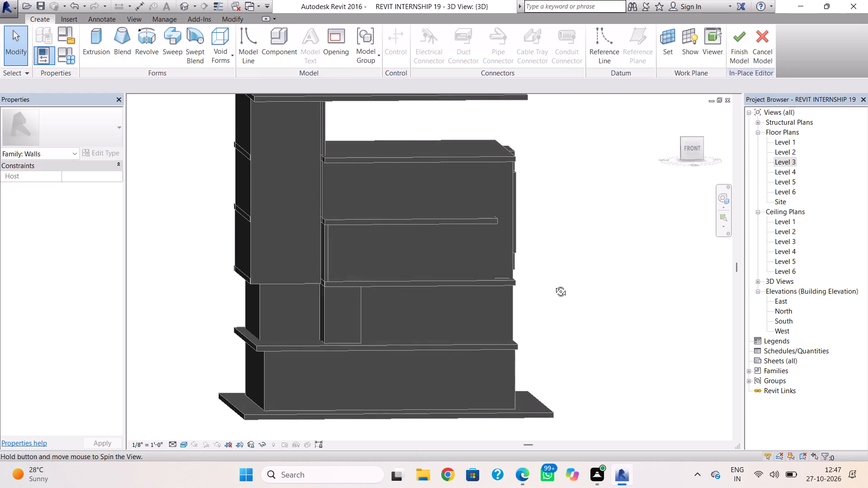
{"action": "right_click_drag", "start_coordinate": [554, 285], "coordinate": [544, 273], "text": "shift"}
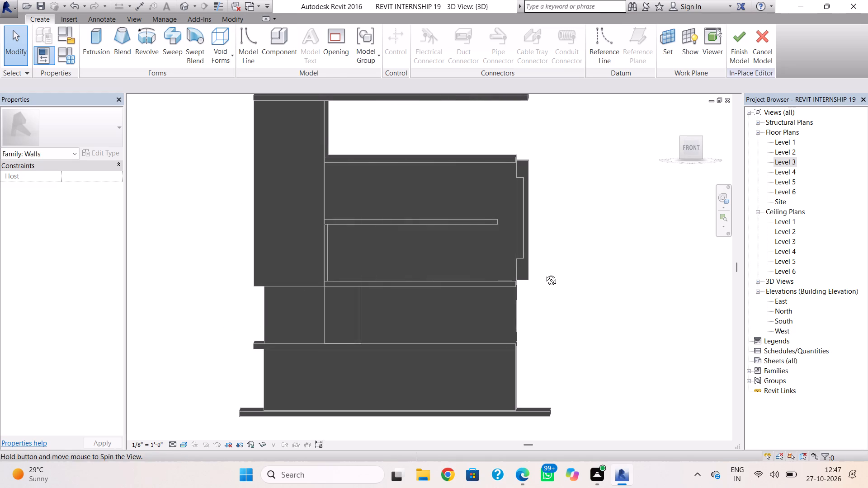
{"action": "right_click_drag", "start_coordinate": [544, 273], "coordinate": [545, 271], "text": "shift"}
{"action": "middle_click_drag", "start_coordinate": [549, 306], "coordinate": [572, 362]}
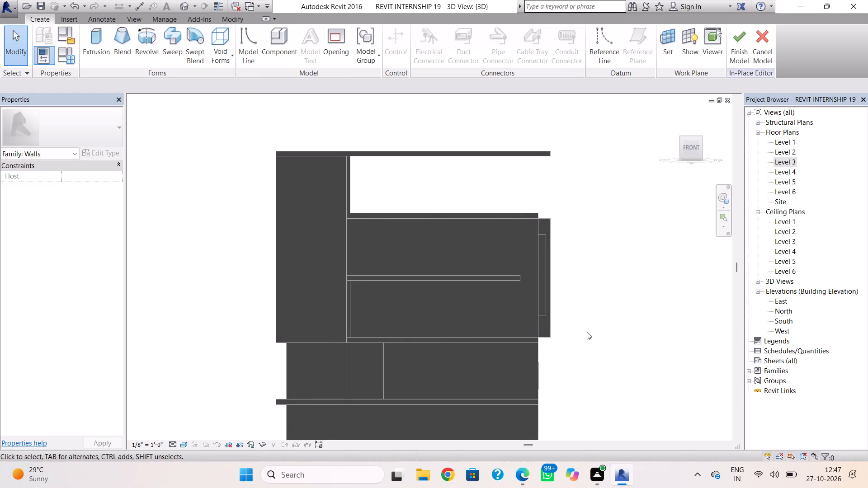
{"action": "middle_click_drag", "start_coordinate": [526, 341], "coordinate": [536, 300]}
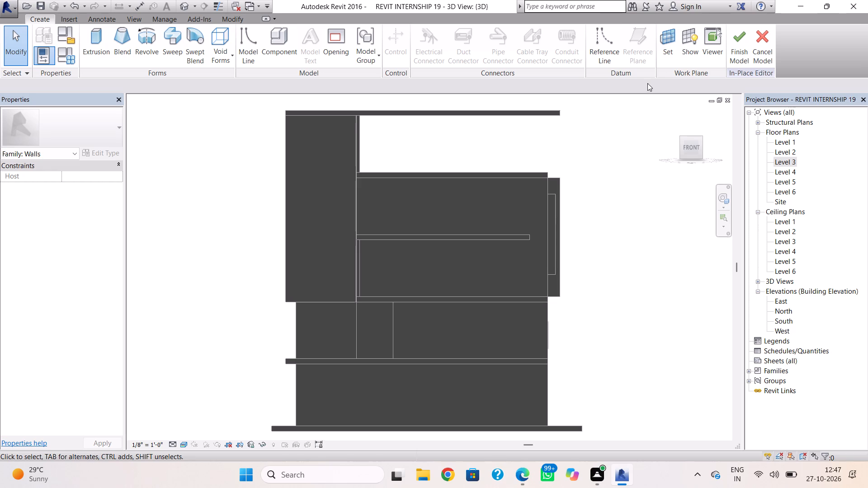
{"action": "left_click", "coordinate": [670, 52]}
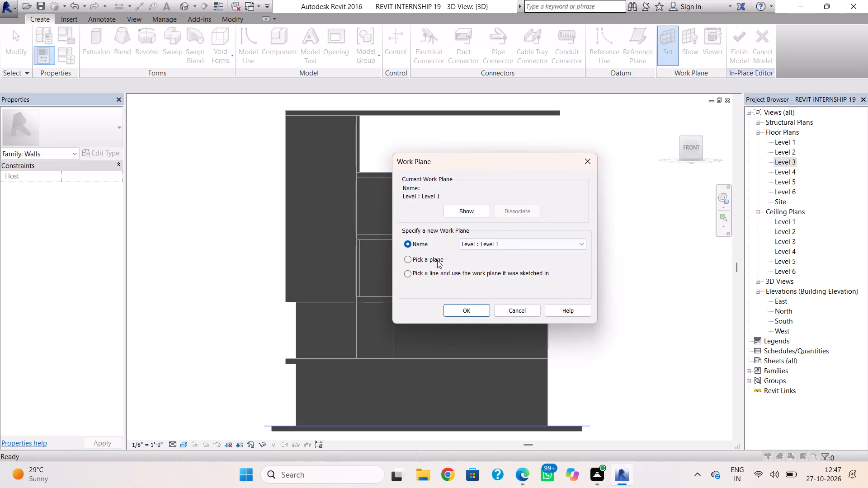
{"action": "left_click", "coordinate": [411, 262]}
{"action": "left_click", "coordinate": [456, 309]}
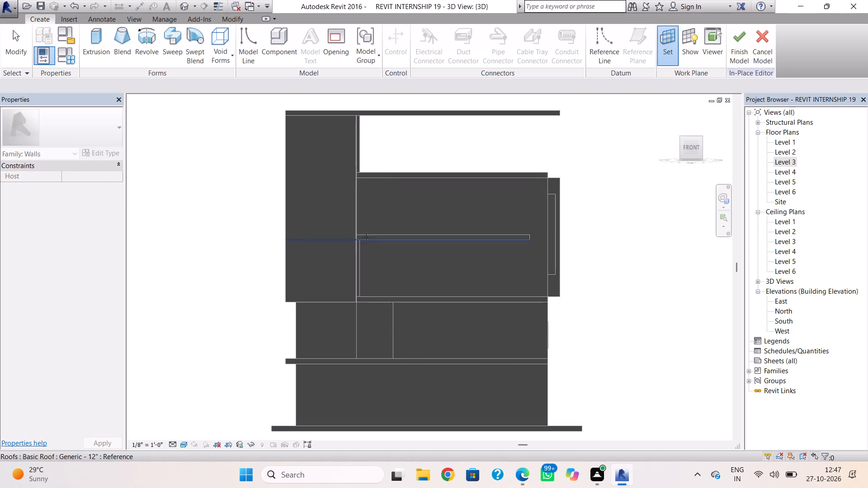
{"action": "right_click_drag", "start_coordinate": [389, 271], "coordinate": [462, 301], "text": "shift"}
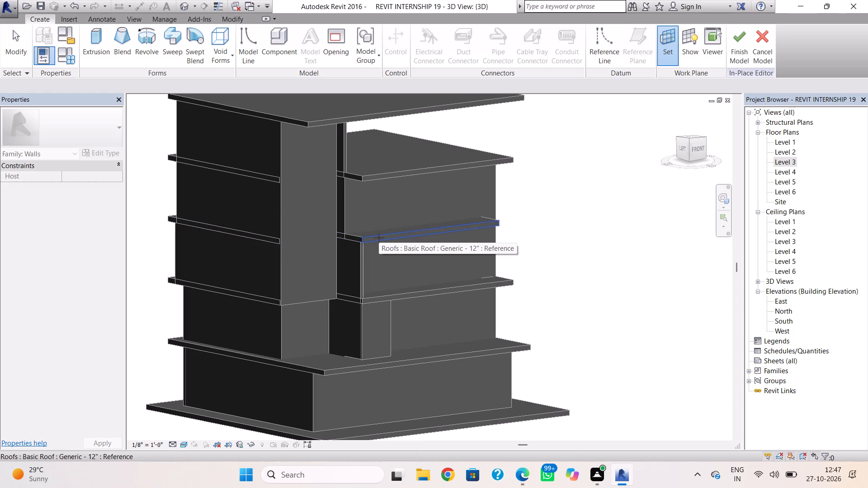
{"action": "left_click", "coordinate": [366, 271]}
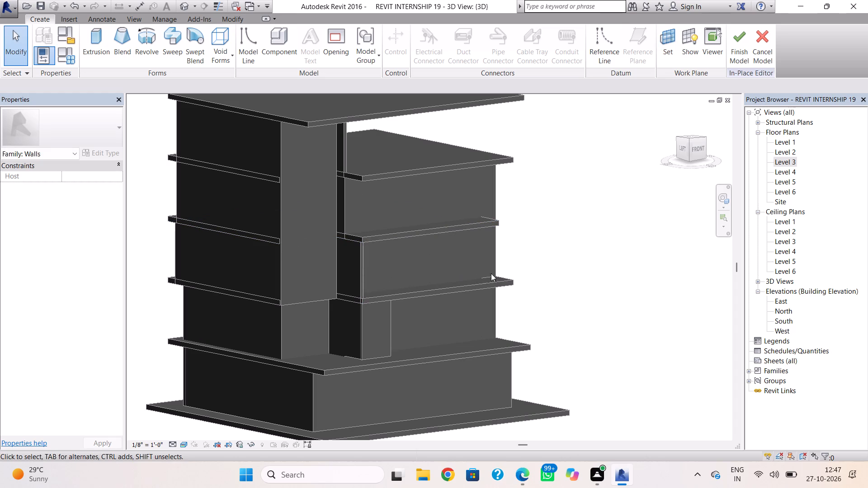
Create a 1' 0" deep extrusion from a rectangular profile on the Level 3 roof slab's top edge, beside the tall front wall, below the slab above.
{"action": "right_click_drag", "start_coordinate": [623, 249], "coordinate": [558, 220], "text": "shift"}
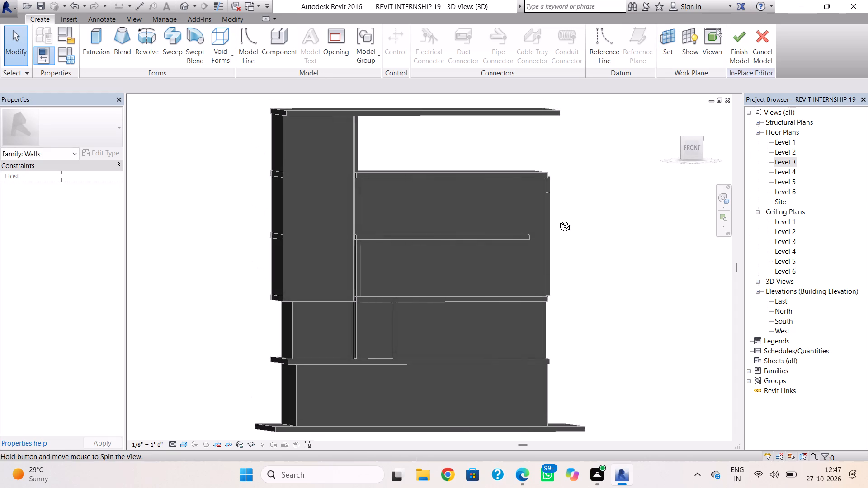
{"action": "right_click_drag", "start_coordinate": [558, 220], "coordinate": [551, 216], "text": "shift"}
{"action": "middle_click_drag", "start_coordinate": [549, 230], "coordinate": [549, 236]}
{"action": "left_click", "coordinate": [96, 47]}
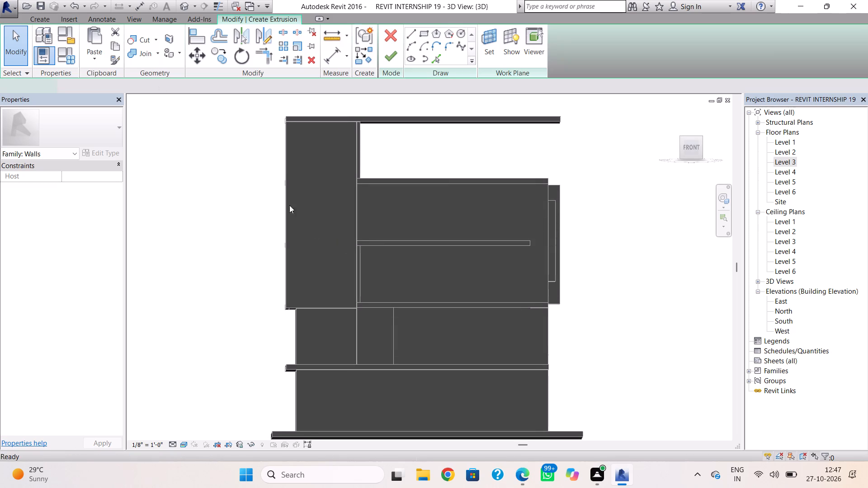
{"action": "scroll", "coordinate": [372, 252], "scroll_direction": "up", "scroll_amount": 5}
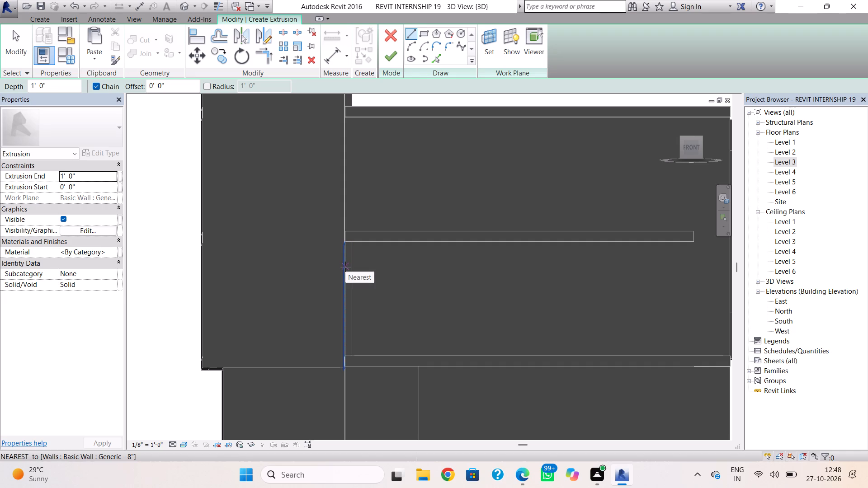
{"action": "left_click", "coordinate": [345, 267]}
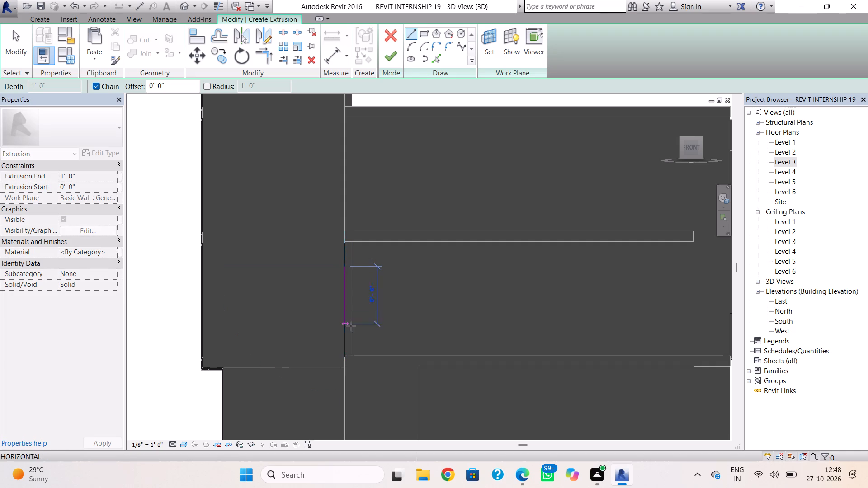
{"action": "left_click", "coordinate": [347, 357]}
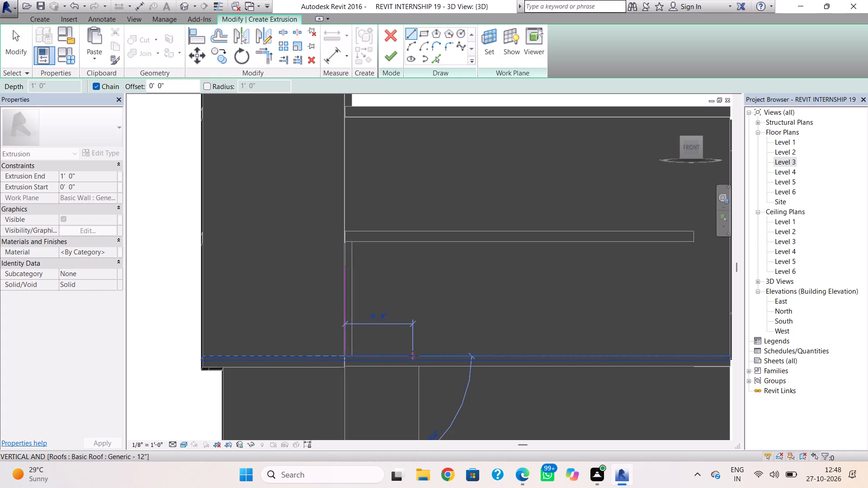
{"action": "left_click", "coordinate": [414, 356]}
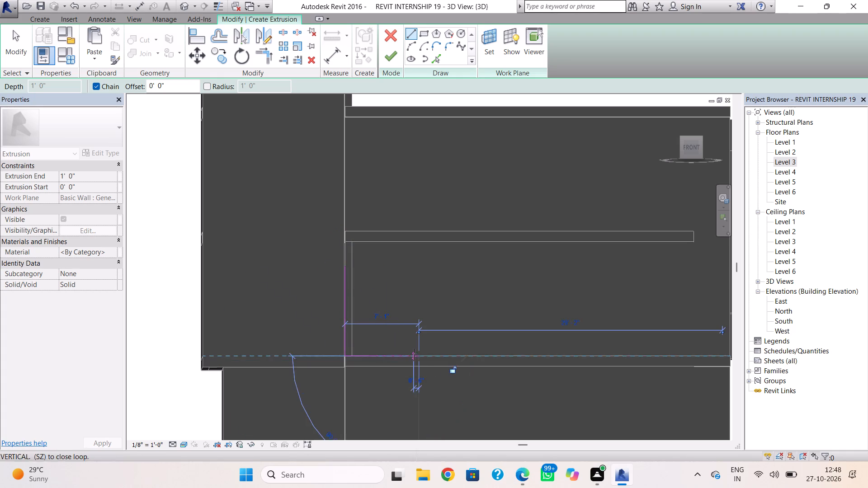
{"action": "left_click", "coordinate": [413, 264]}
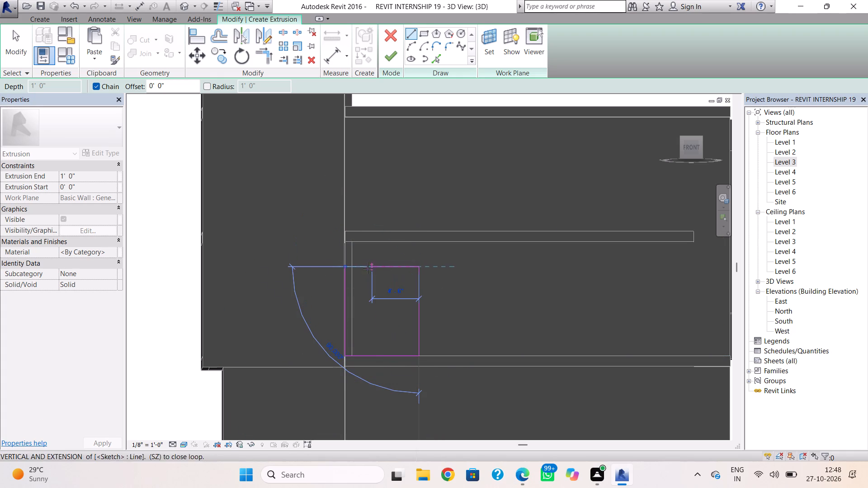
{"action": "left_click", "coordinate": [349, 265]}
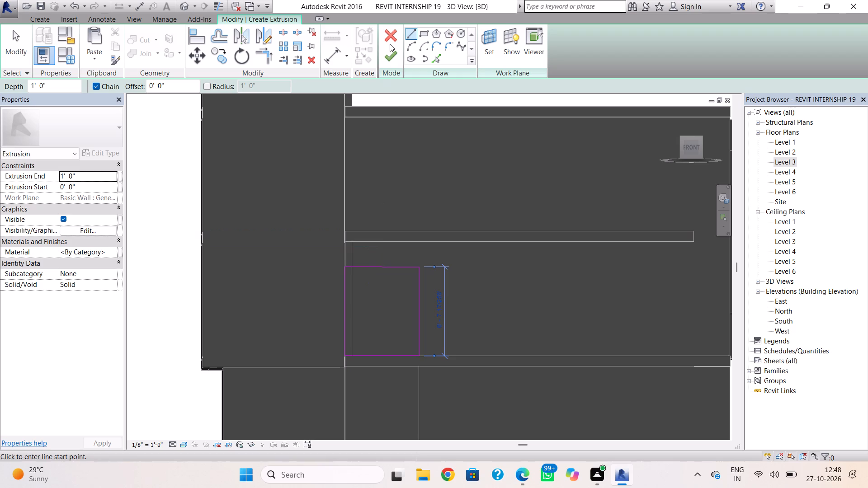
{"action": "left_click", "coordinate": [389, 56]}
Stretch the extrusion's start face back into the building to about -3' 4", pull it in slightly, and finish the in-place model.
{"action": "right_click_drag", "start_coordinate": [458, 295], "coordinate": [363, 307], "text": "shift"}
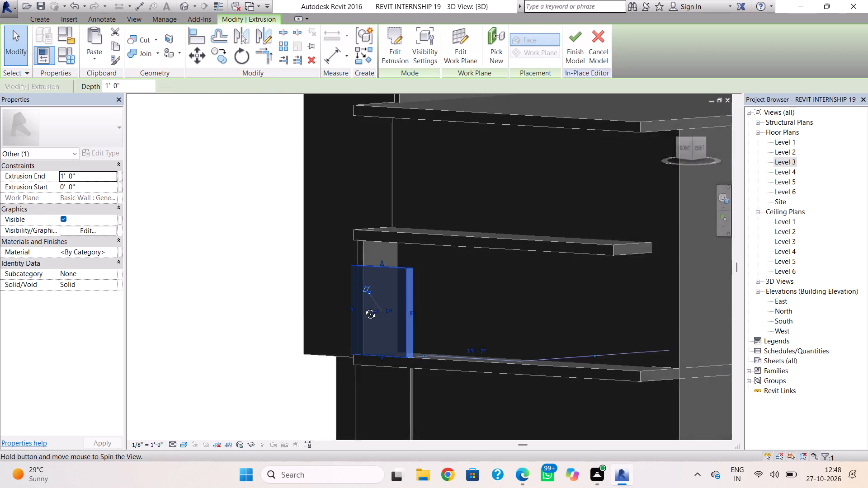
{"action": "right_click_drag", "start_coordinate": [363, 307], "coordinate": [329, 309], "text": "shift"}
{"action": "key", "text": "Escape"}
{"action": "left_click", "coordinate": [390, 307]}
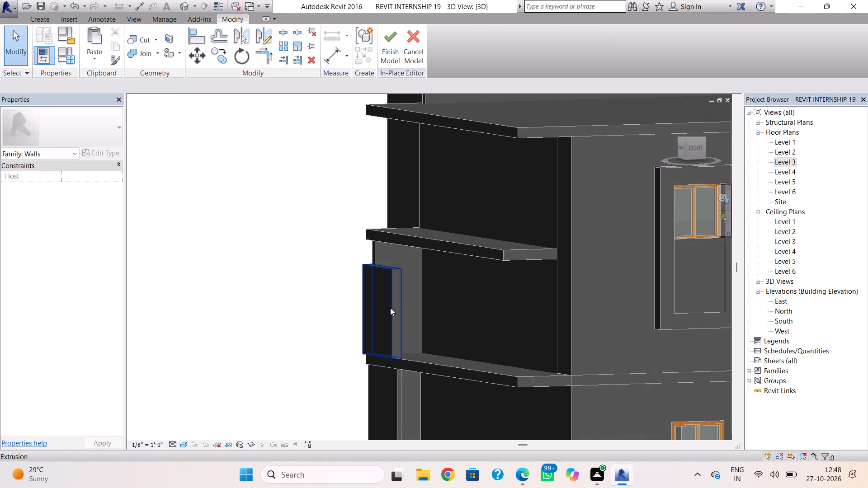
{"action": "scroll", "coordinate": [391, 310], "scroll_direction": "up", "scroll_amount": 4}
{"action": "left_click_drag", "start_coordinate": [388, 311], "coordinate": [424, 310]}
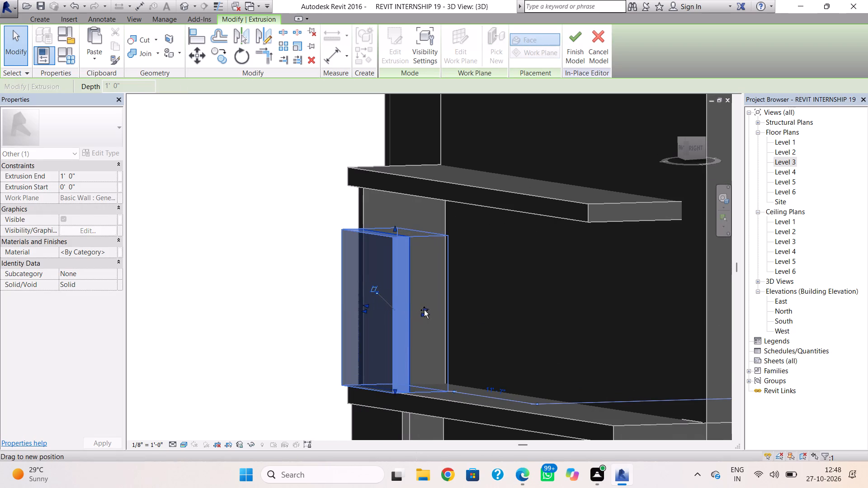
{"action": "left_click_drag", "start_coordinate": [424, 310], "coordinate": [440, 310]}
{"action": "left_click", "coordinate": [505, 325]}
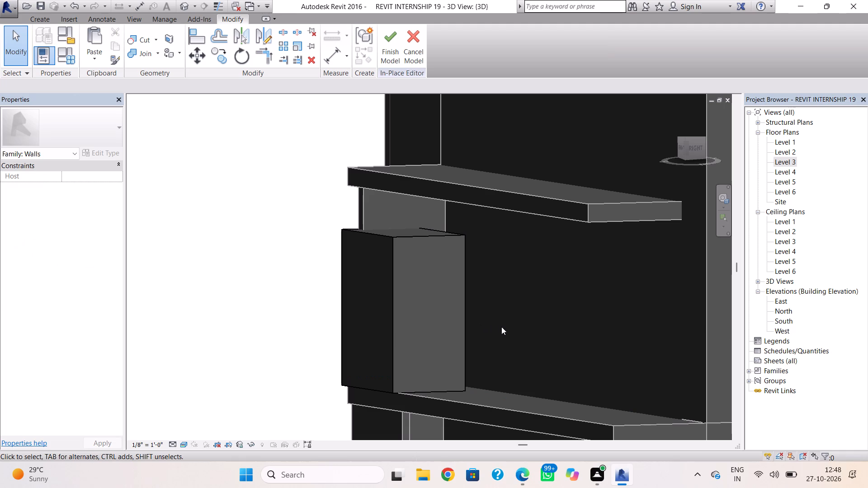
{"action": "left_click", "coordinate": [465, 331]}
{"action": "left_click_drag", "start_coordinate": [443, 309], "coordinate": [434, 311]}
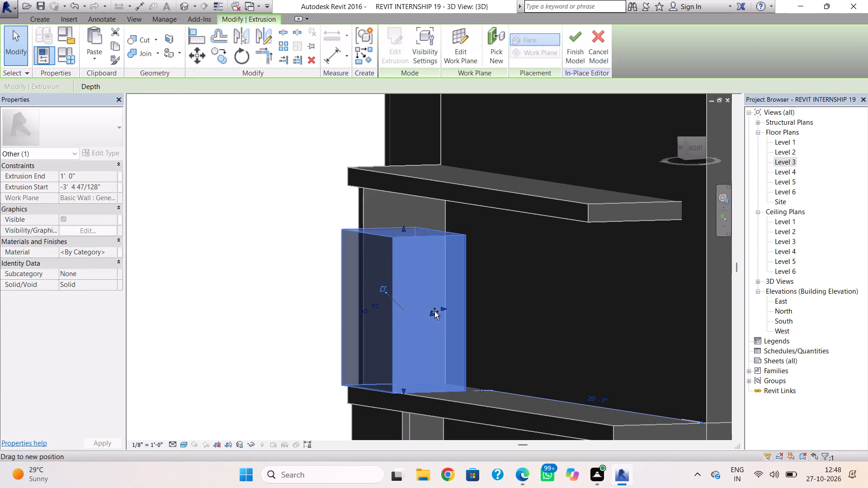
{"action": "left_click_drag", "start_coordinate": [434, 311], "coordinate": [425, 314]}
{"action": "left_click", "coordinate": [525, 319]}
{"action": "right_click_drag", "start_coordinate": [449, 334], "coordinate": [608, 333], "text": "shift"}
{"action": "right_click_drag", "start_coordinate": [587, 322], "coordinate": [560, 321], "text": "shift"}
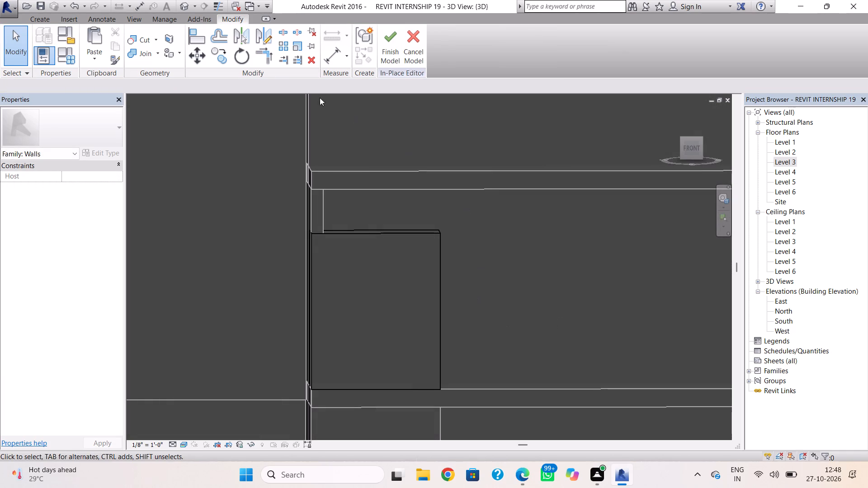
{"action": "left_click", "coordinate": [40, 20]}
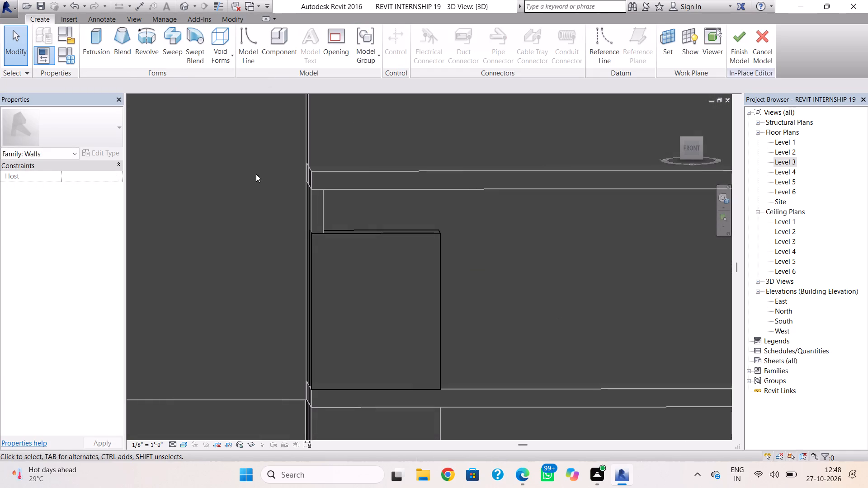
{"action": "left_click", "coordinate": [742, 36]}
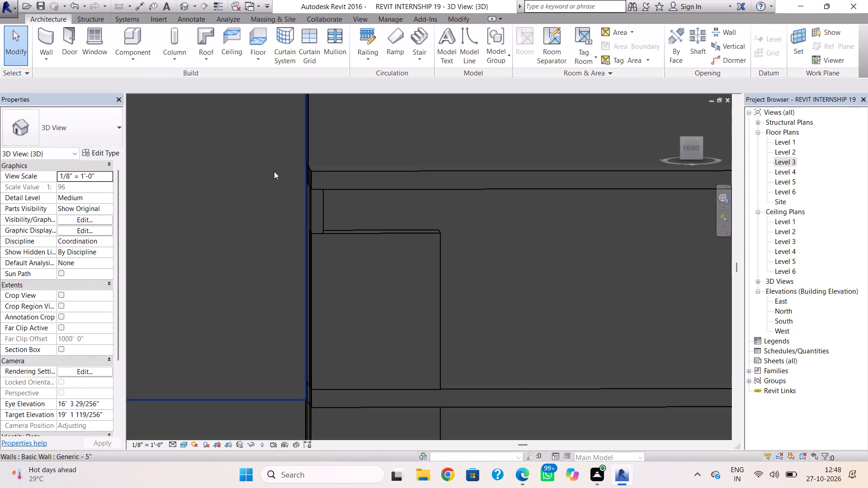
Start a new in-place model in the Walls category, accepting the suggested name.
{"action": "left_click", "coordinate": [113, 55]}
{"action": "left_click", "coordinate": [194, 102]}
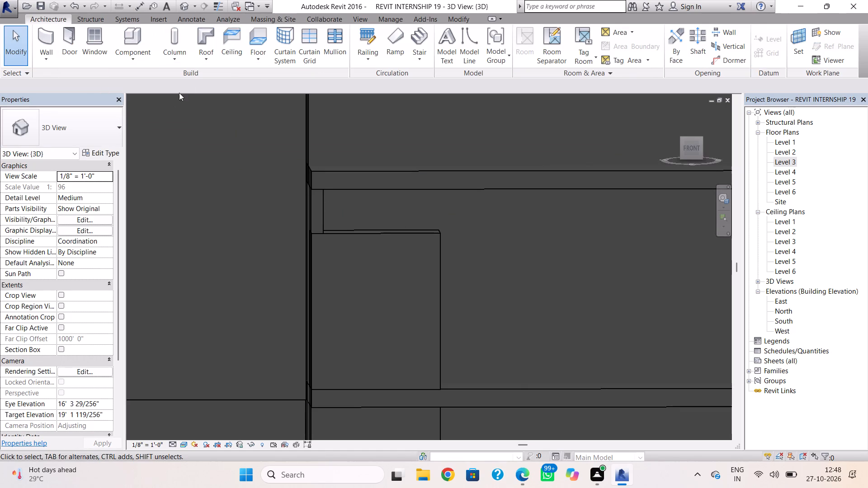
{"action": "left_click", "coordinate": [155, 50]}
{"action": "left_click", "coordinate": [159, 99]}
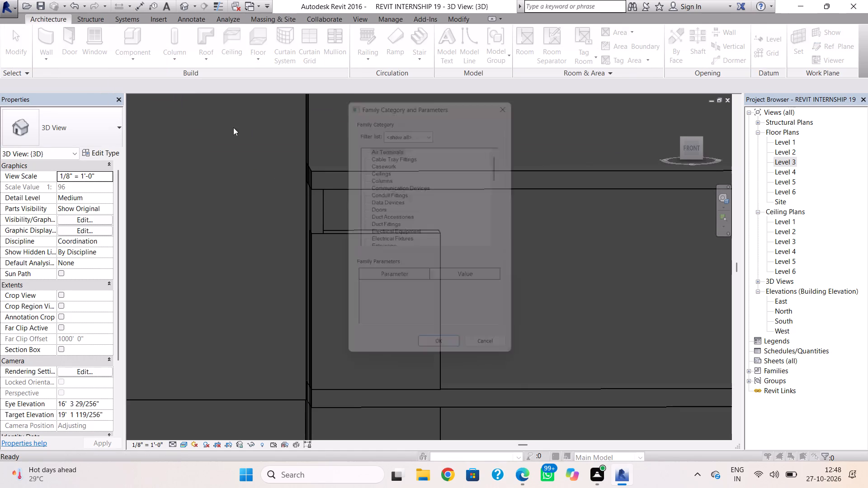
{"action": "left_click_drag", "start_coordinate": [507, 174], "coordinate": [504, 246]}
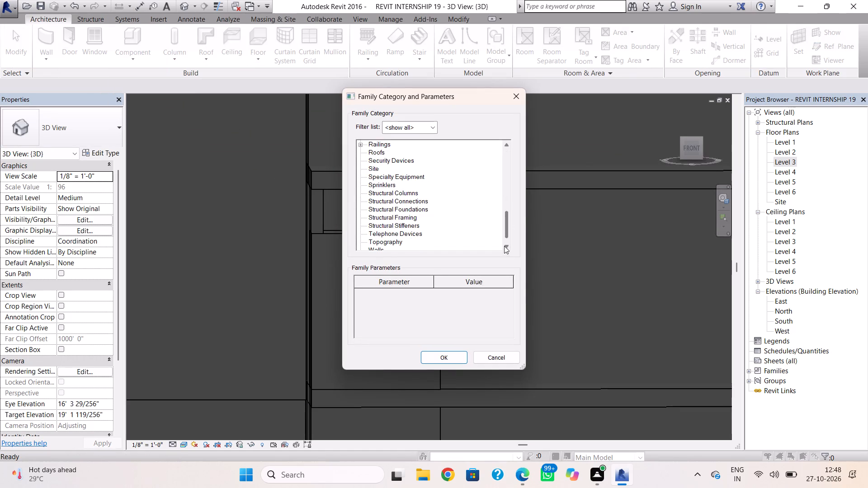
{"action": "left_click_drag", "start_coordinate": [504, 246], "coordinate": [504, 250]}
{"action": "left_click", "coordinate": [379, 231]}
{"action": "left_click", "coordinate": [443, 356]}
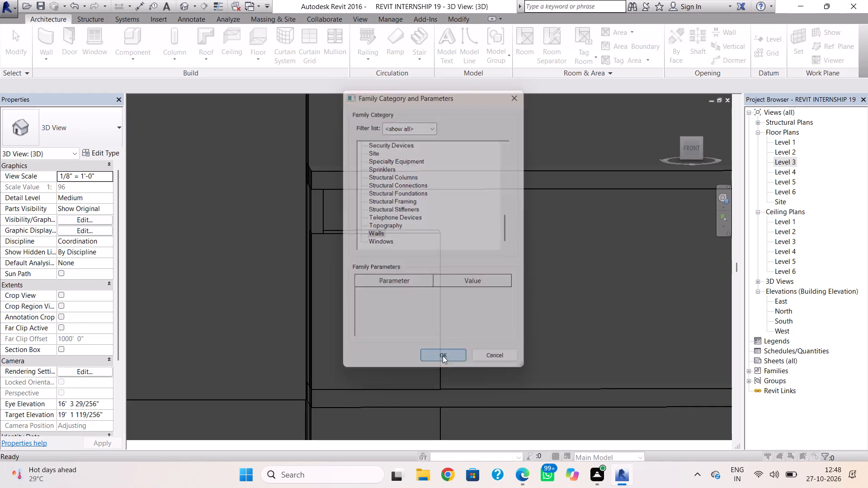
{"action": "left_click", "coordinate": [443, 256]}
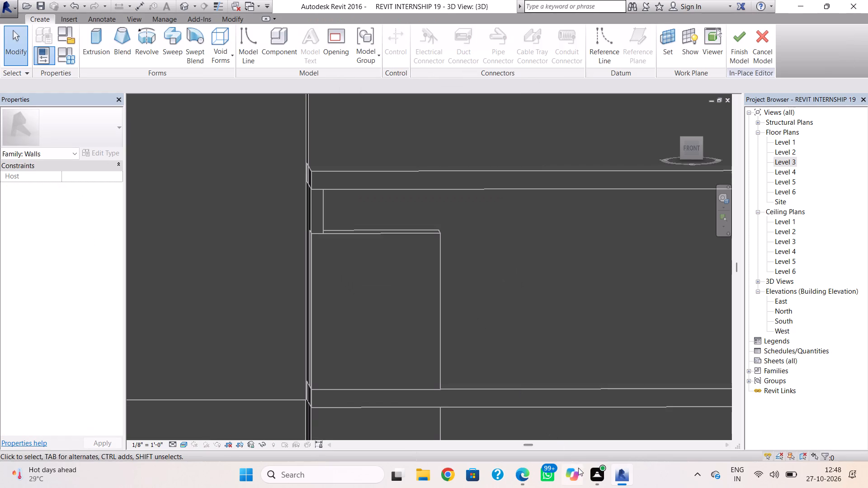